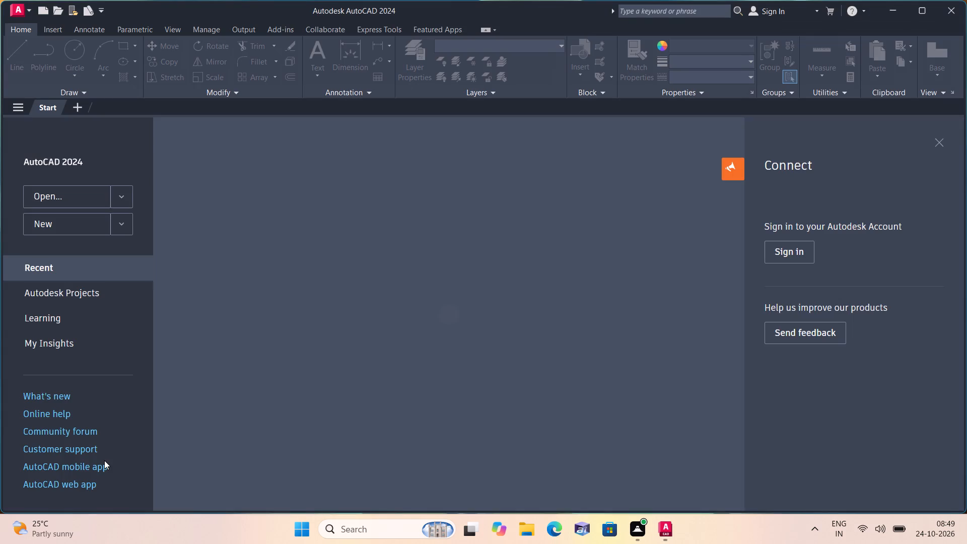
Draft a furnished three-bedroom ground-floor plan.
Create a new blank drawing.
double_click(75, 222)
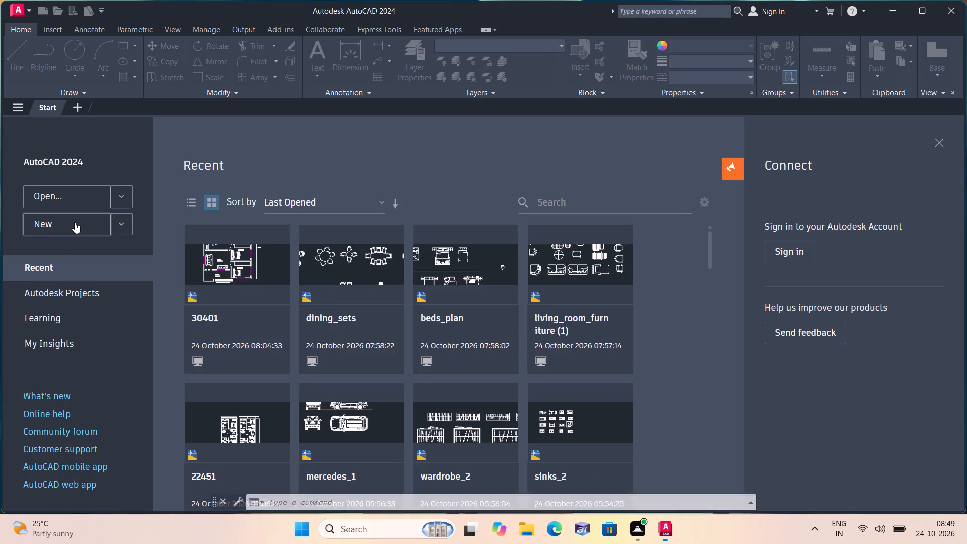
Set the model space limits from 0,0 to 1000,1000.
type("lim")
key("space")
type("0,0")
key("space")
type("1000")
type(",1000")
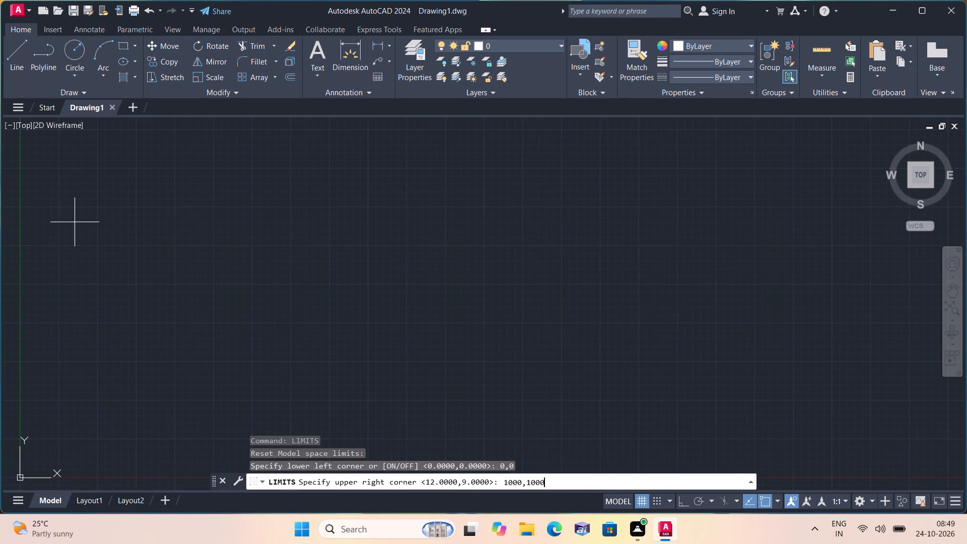
key("space")
Set the drawing's length units to Engineering with a precision of 0'-0".
type("un")
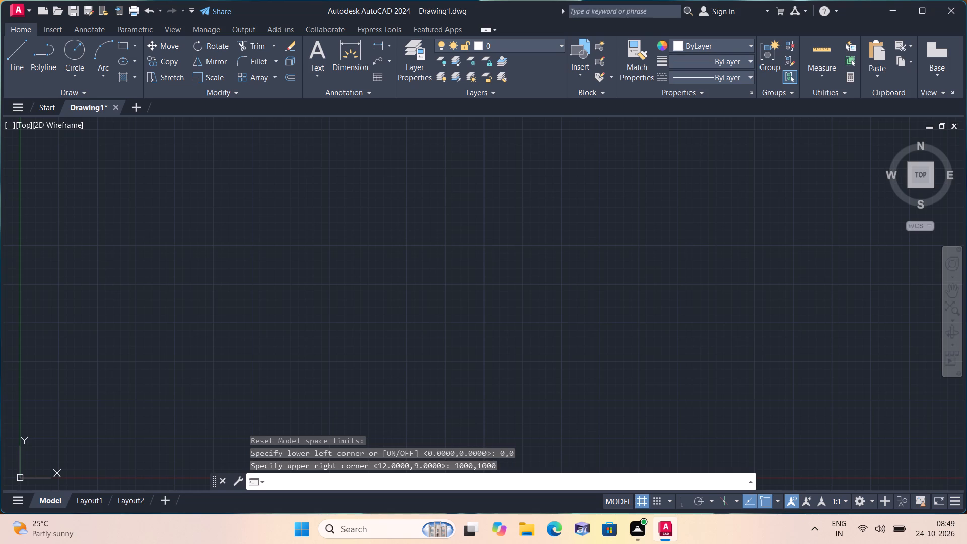
key("space")
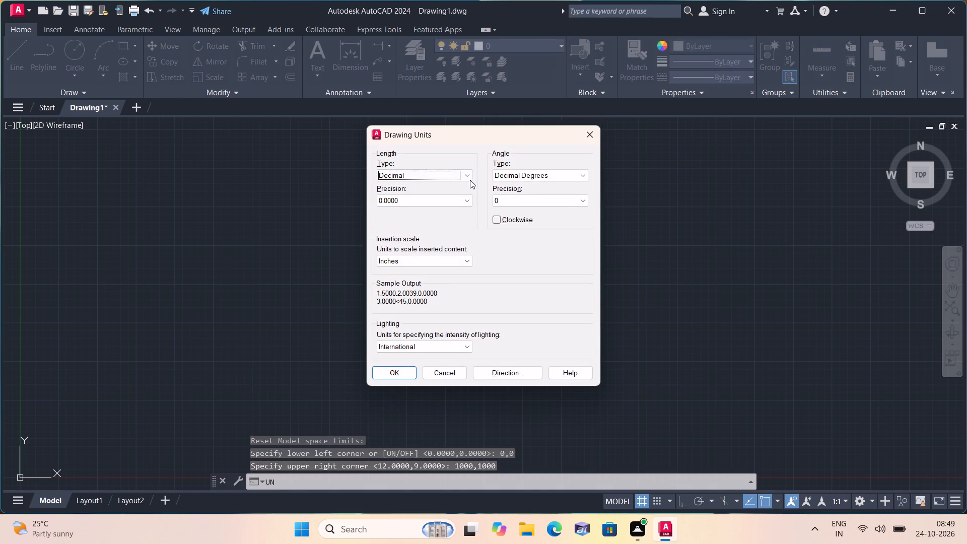
left_click(469, 174)
left_click(418, 202)
left_click(418, 199)
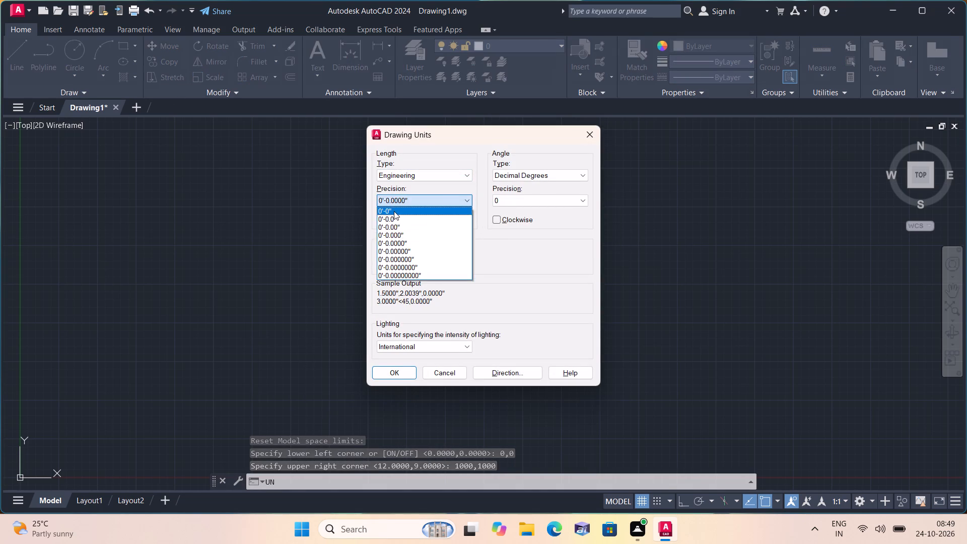
left_click(394, 211)
left_click(402, 368)
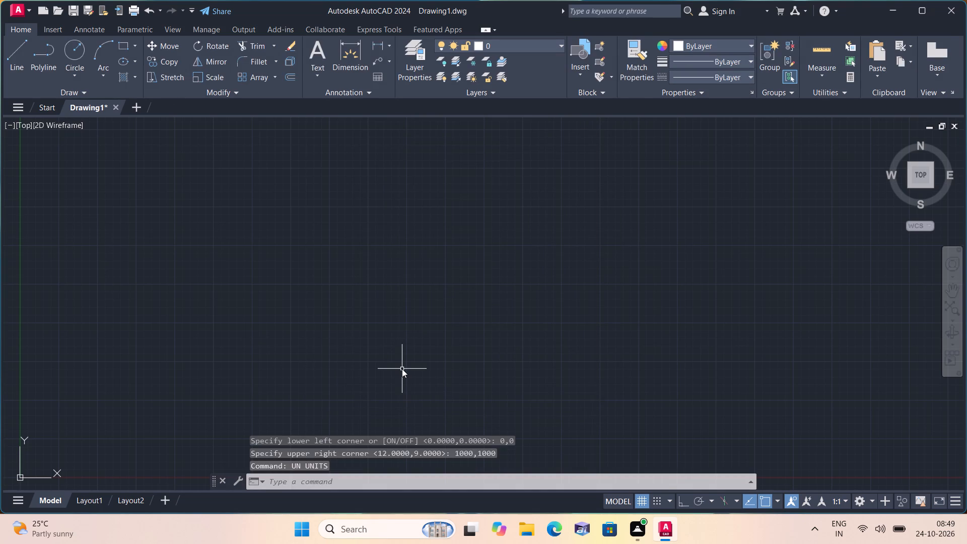
Modify the Standard dimension style's primary units to Engineering with 0'-0" precision and set the style current.
type("d")
key("space")
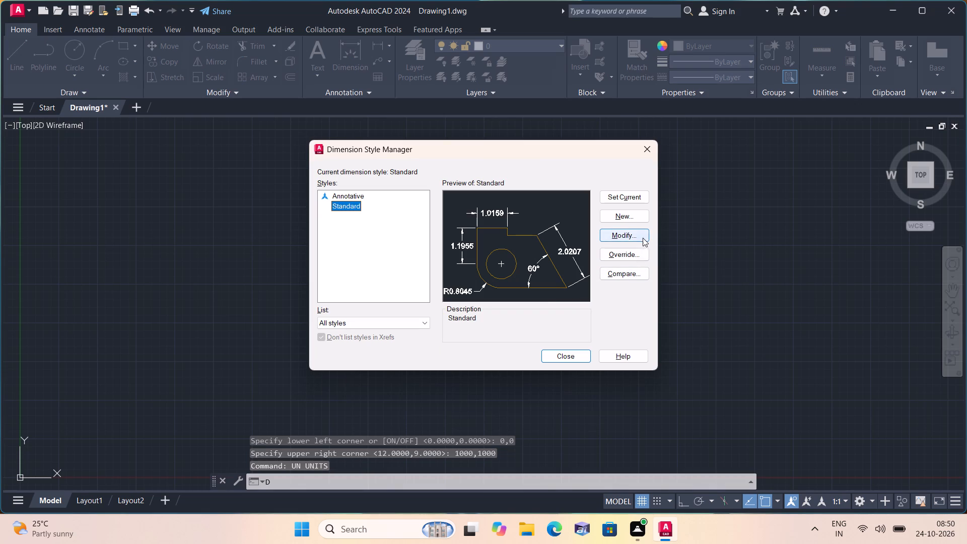
left_click(641, 236)
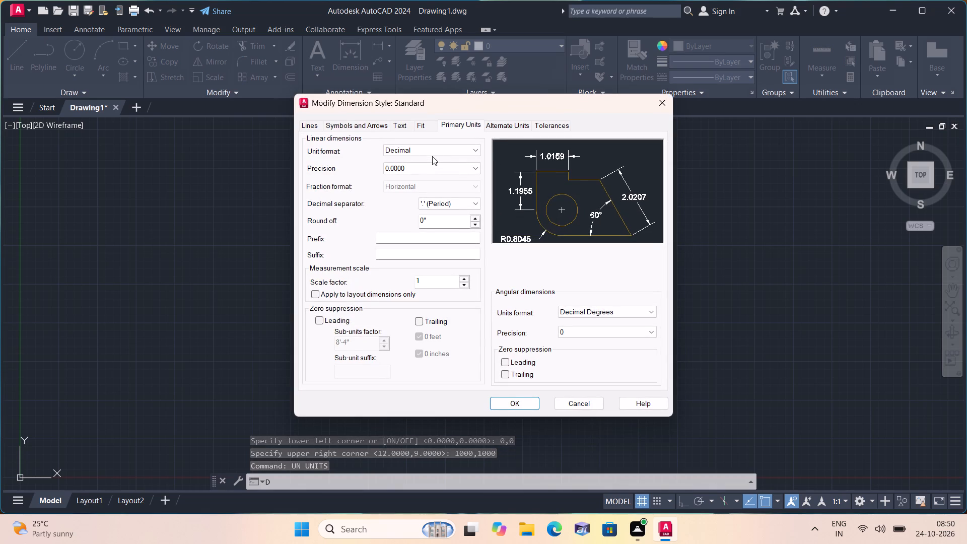
left_click(426, 150)
left_click(404, 173)
left_click(404, 173)
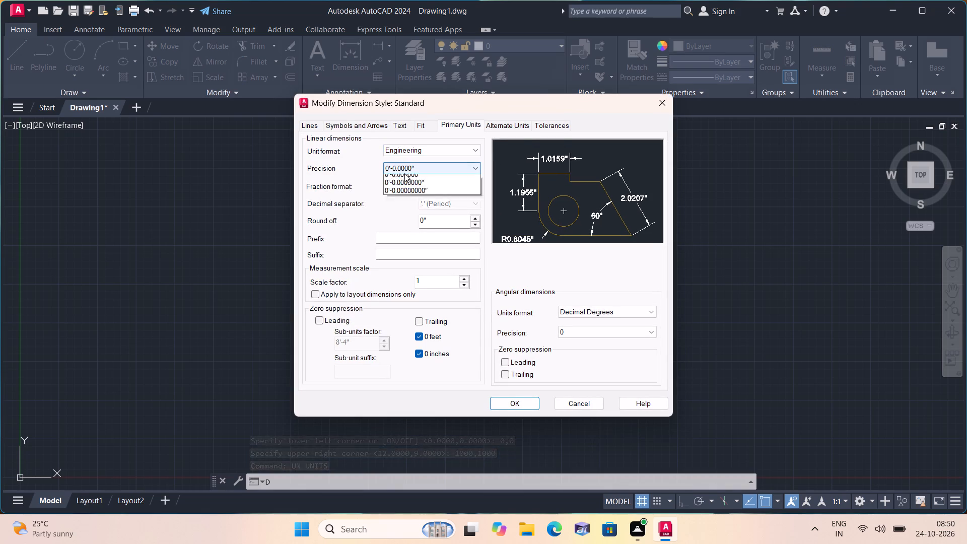
left_click(403, 178)
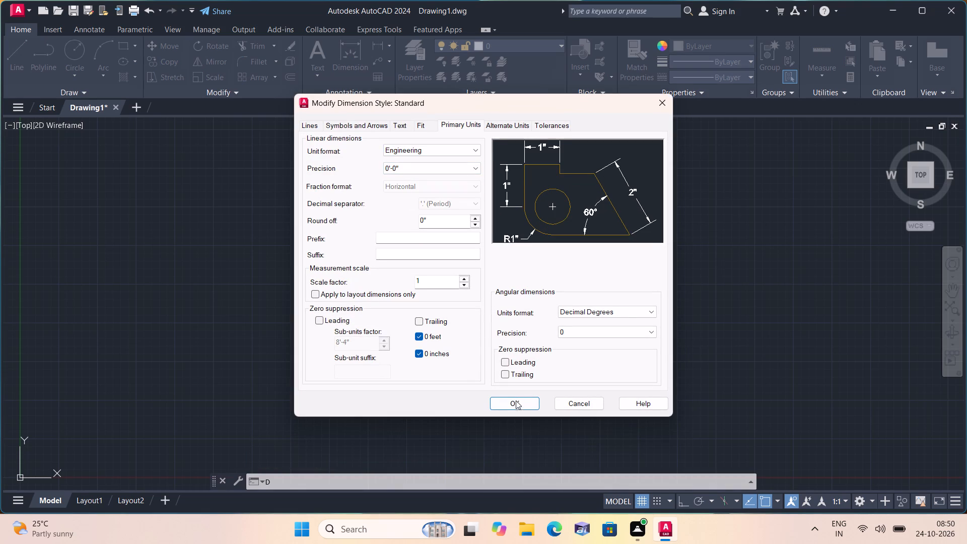
left_click(517, 402)
left_click(637, 200)
left_click(645, 153)
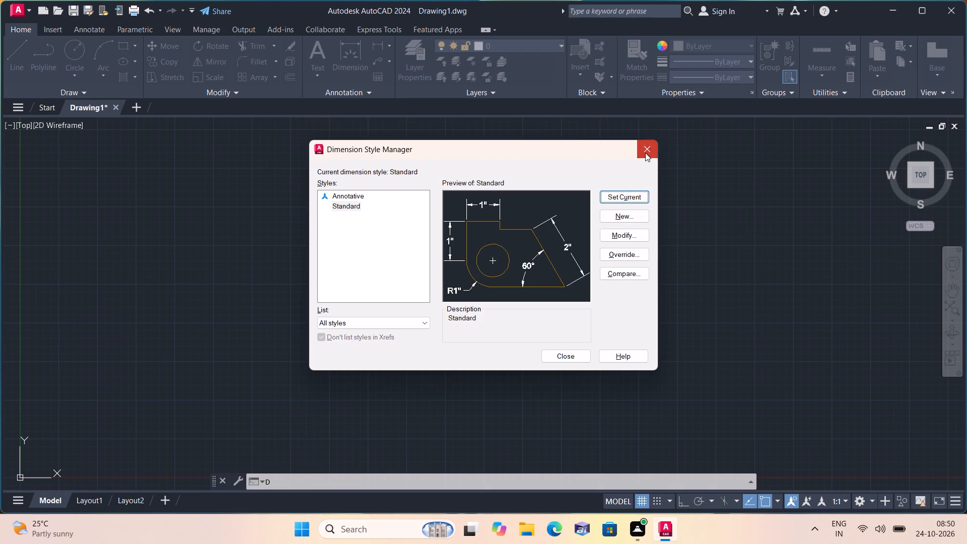
Draw a vertical construction line a short distance to the right of the origin.
scroll(430, 250, "down", 2)
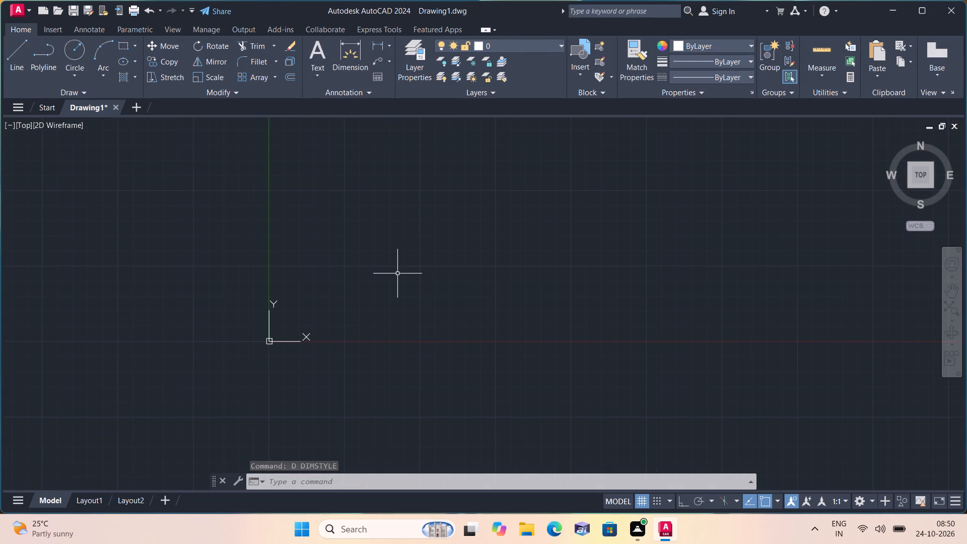
type("xl")
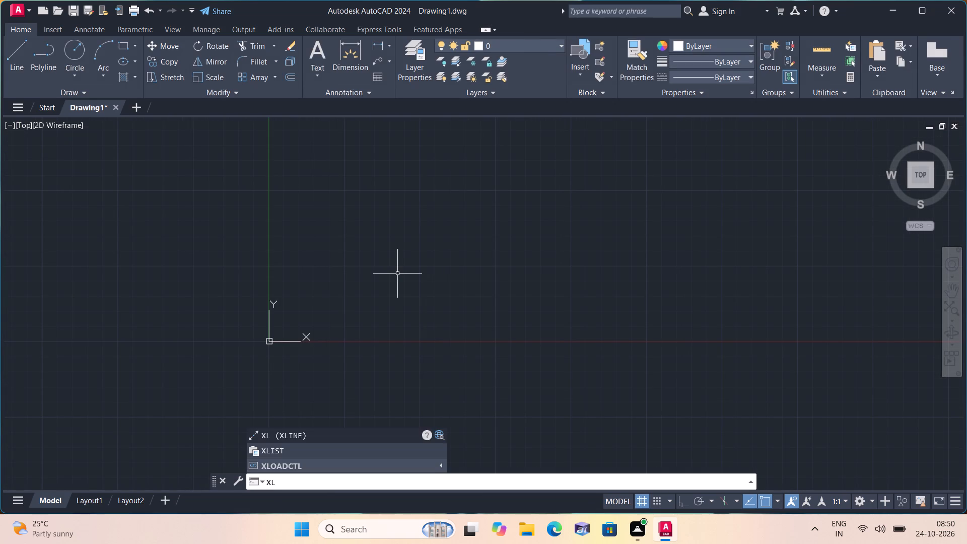
key("space")
type("v")
key("space")
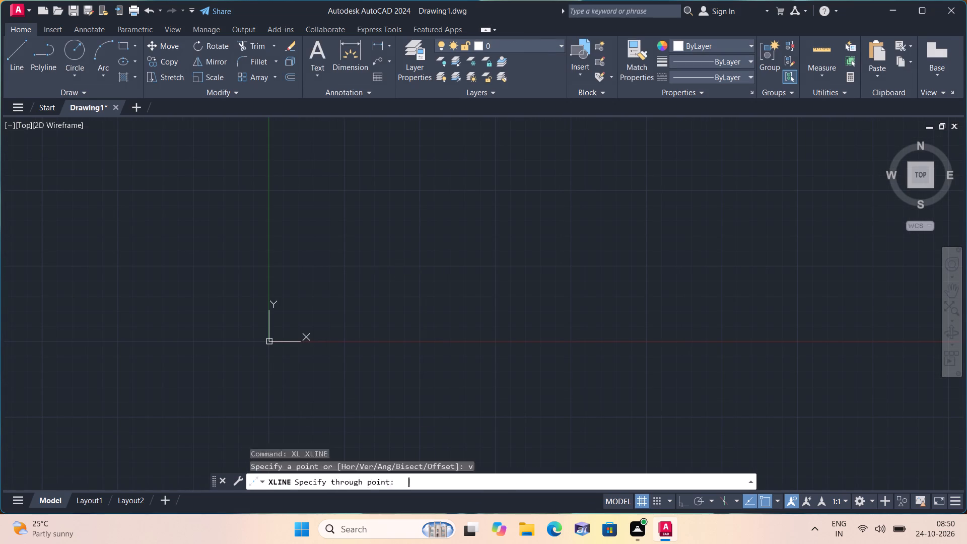
scroll(397, 274, "down", 3)
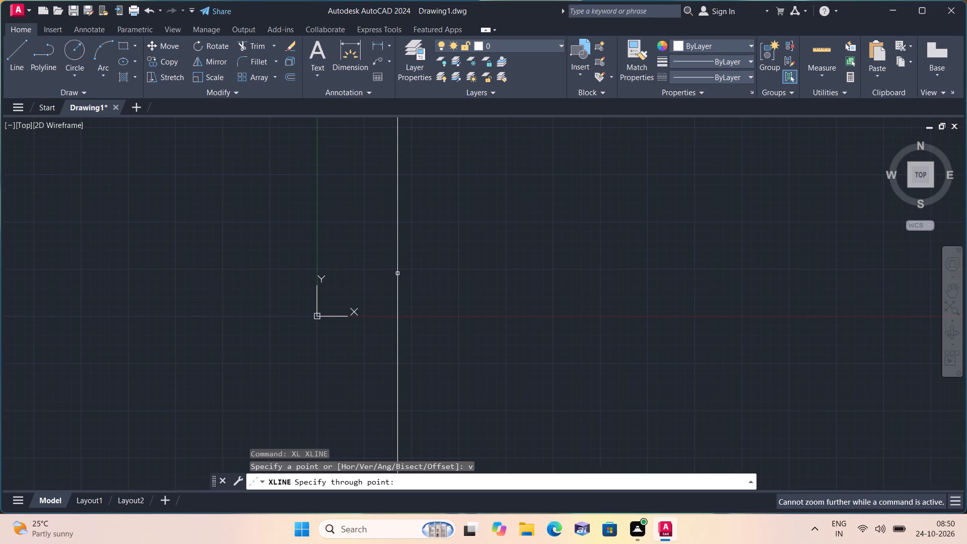
left_click(400, 274)
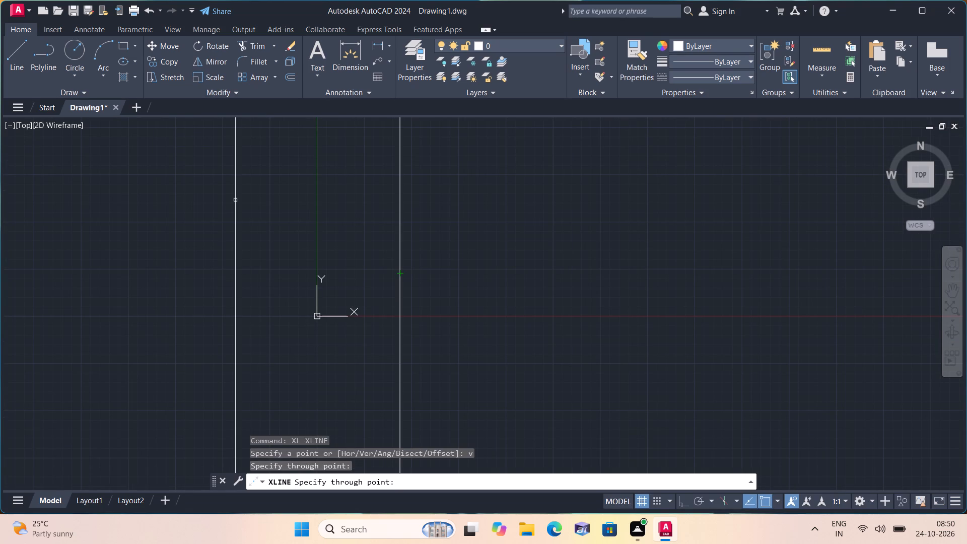
key("space")
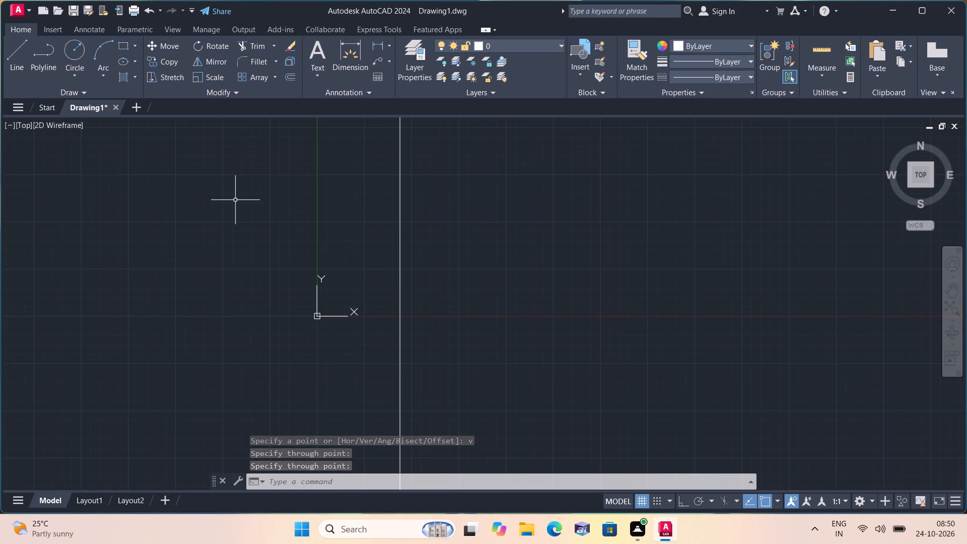
Draw a horizontal construction line above the origin, crossing the vertical one.
key("space")
type("h")
key("space")
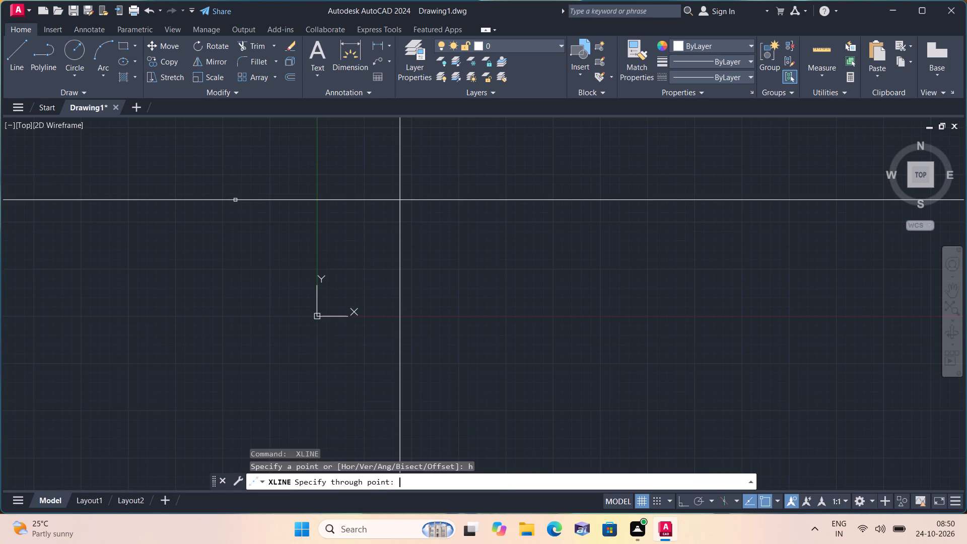
left_click(255, 216)
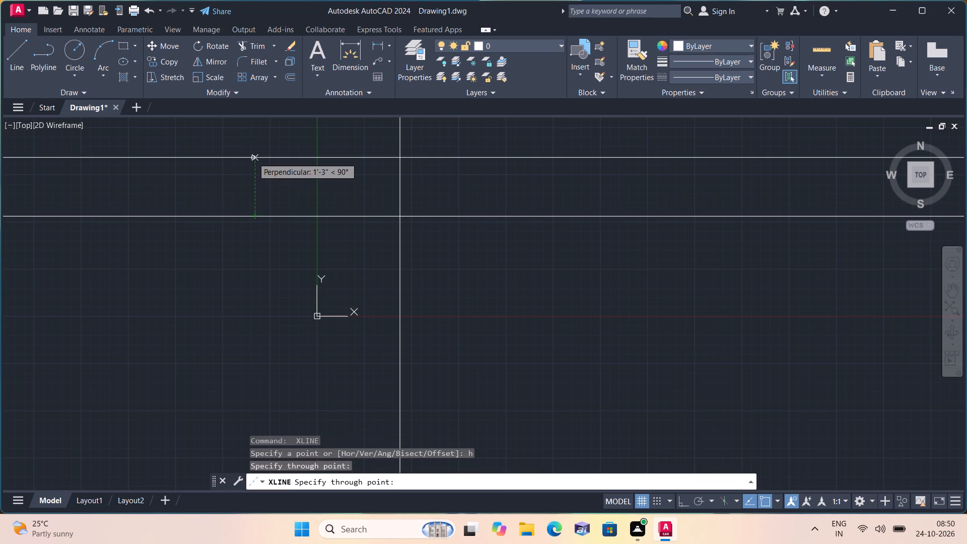
key("space")
Trim the vertical line above the crossing and the horizontal line left of it to form an upper-left corner.
type("tr")
type("im")
key("space")
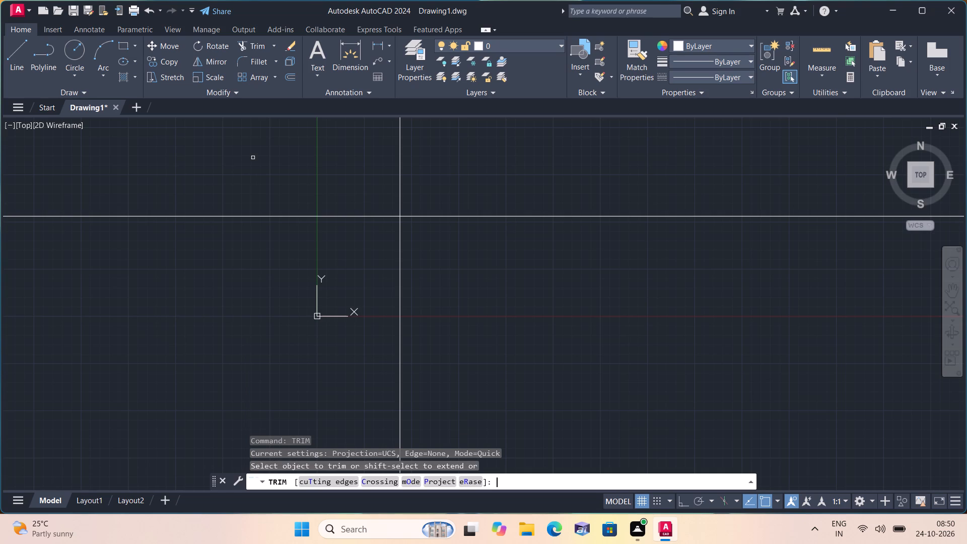
left_click(423, 143)
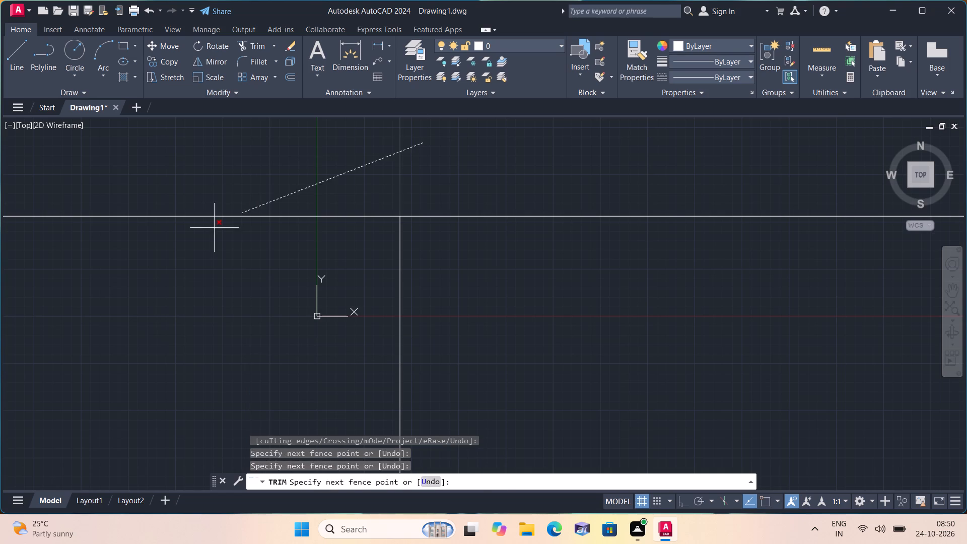
left_click(142, 257)
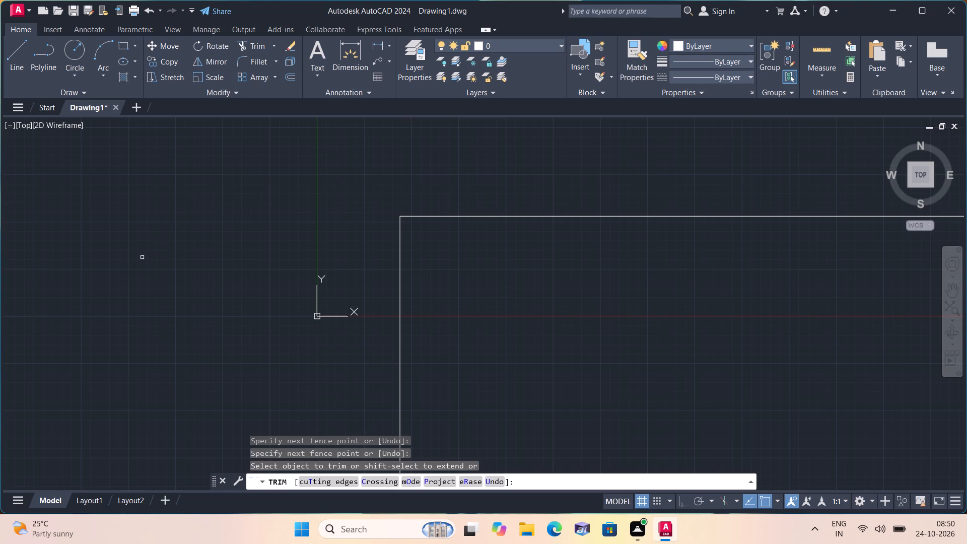
scroll(137, 257, "down", 1)
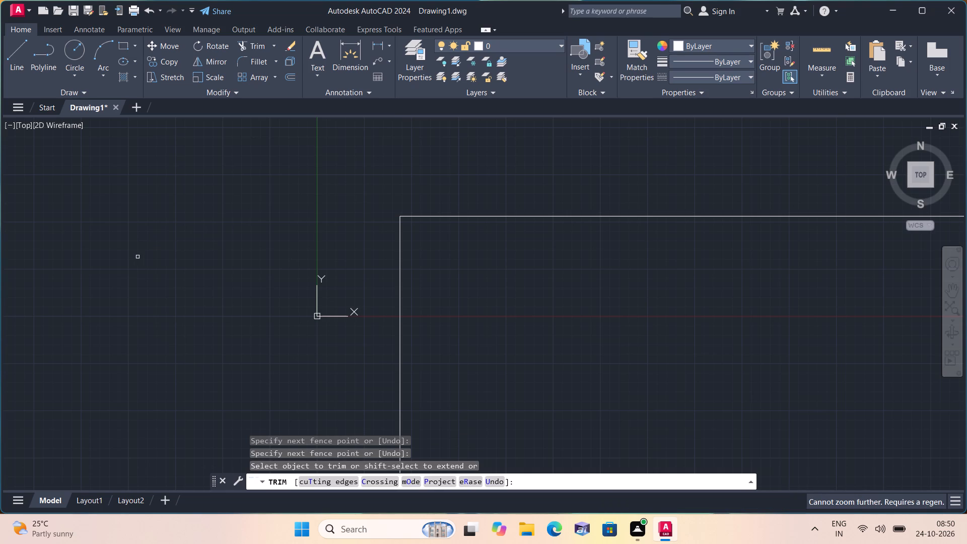
key("space")
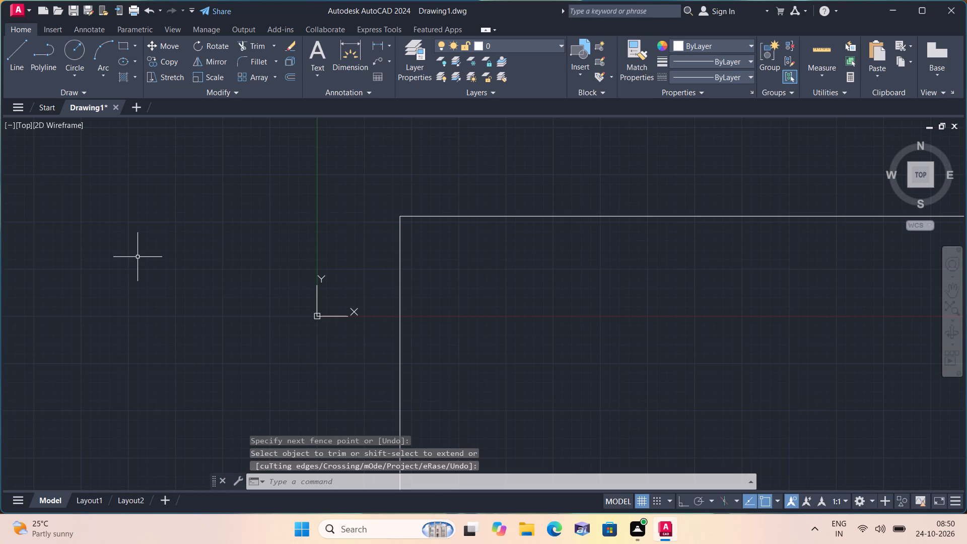
Offset the top horizontal line downward and the left vertical line to the right by 9" for the outer walls.
scroll(196, 273, "down", 1)
middle_click_drag(311, 280, 82, 208)
scroll(110, 209, "down", 1)
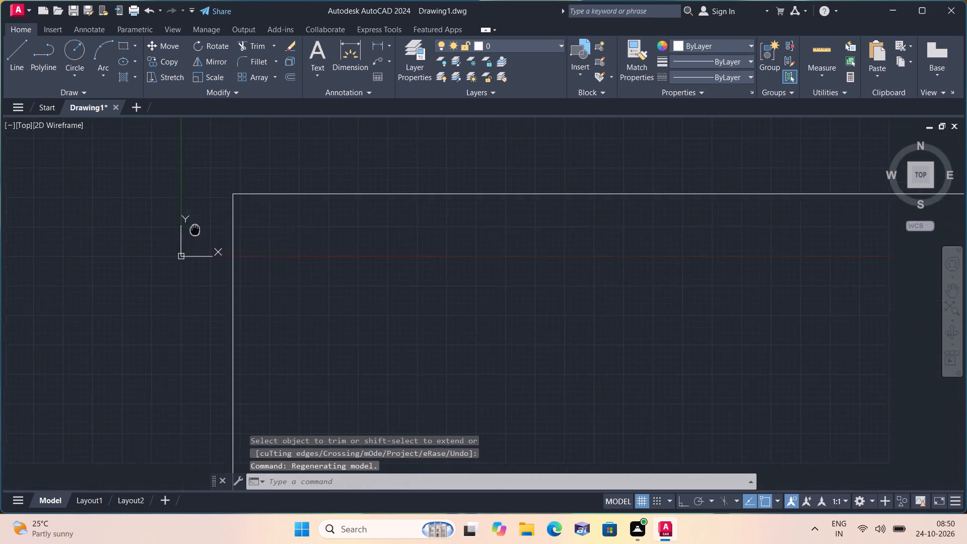
middle_click_drag(82, 208, 21, 219)
scroll(102, 228, "up", 1)
middle_click_drag(102, 228, 266, 240)
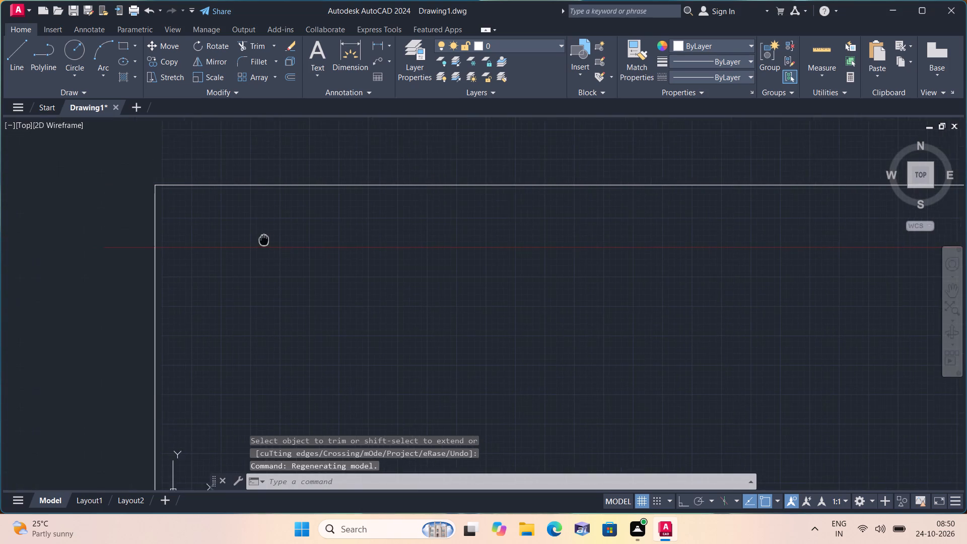
type("off")
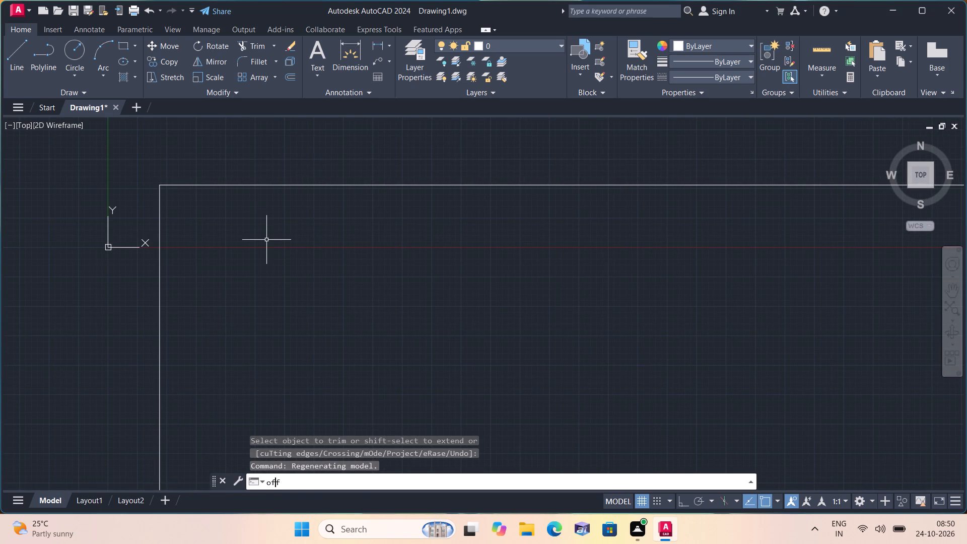
key("space")
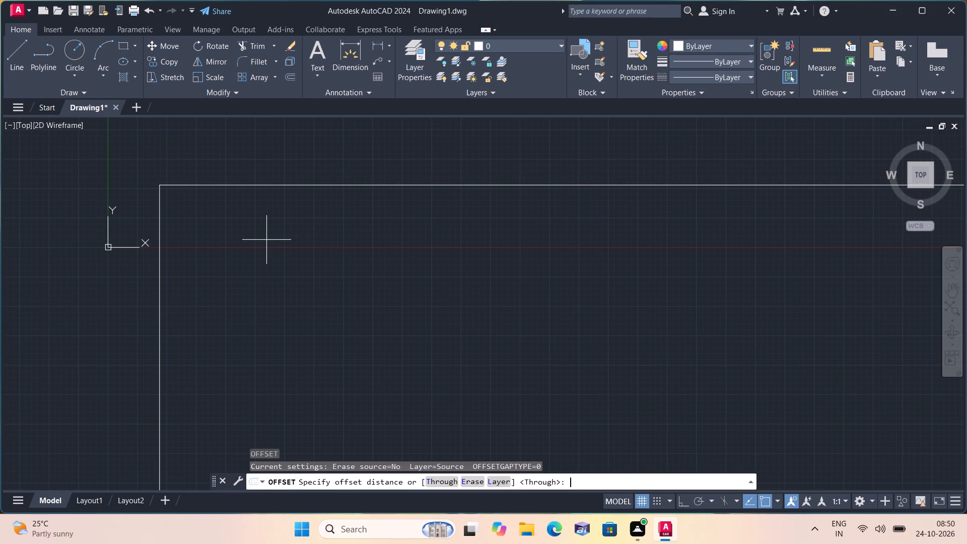
type("9\"")
key("space")
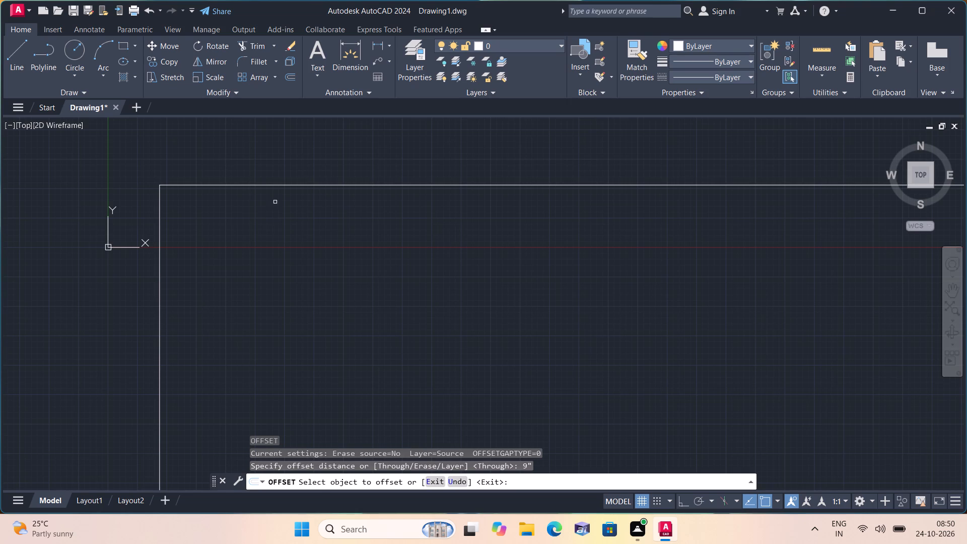
left_click(286, 186)
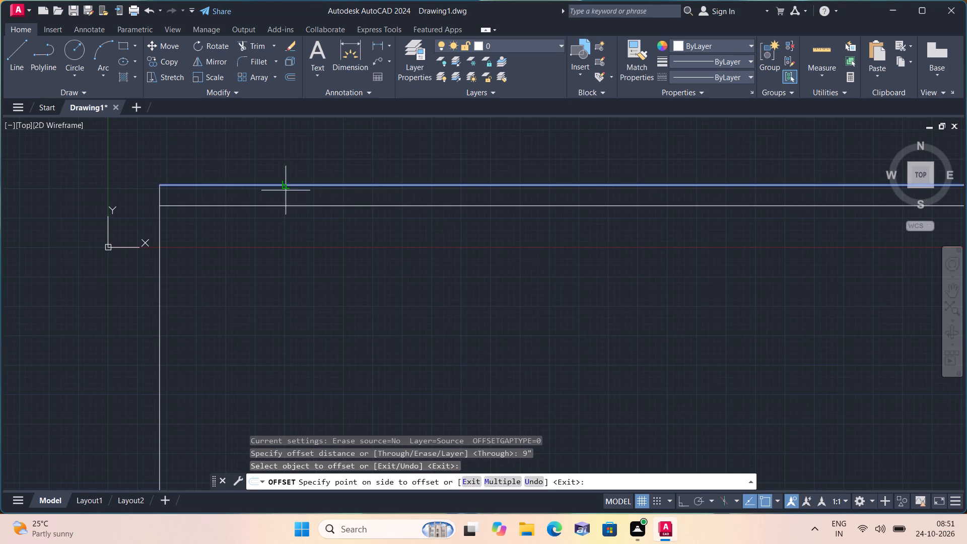
left_click(285, 222)
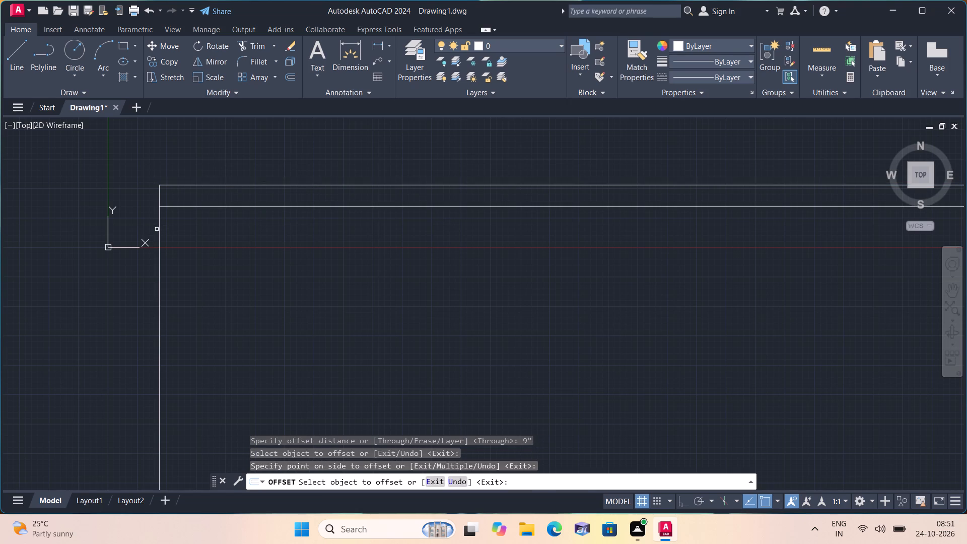
left_click(159, 230)
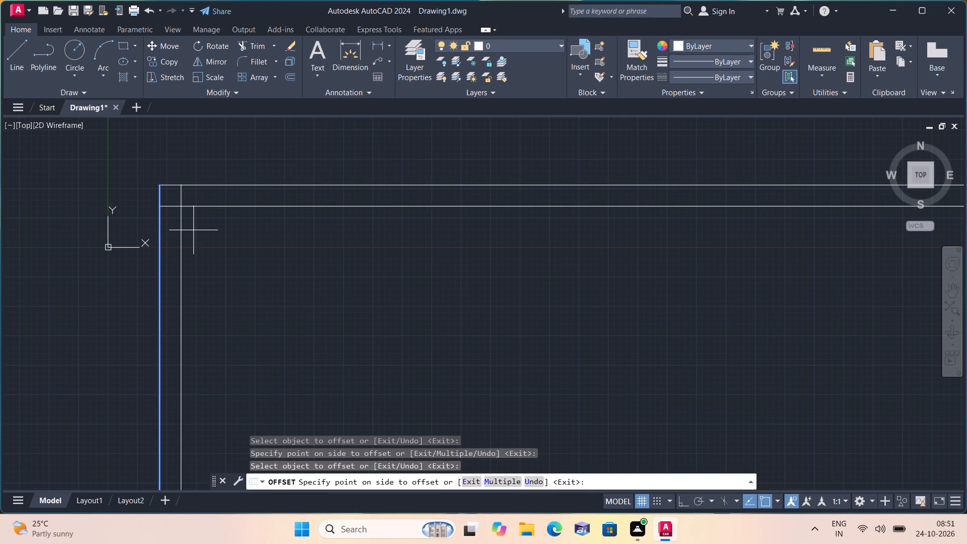
left_click(193, 230)
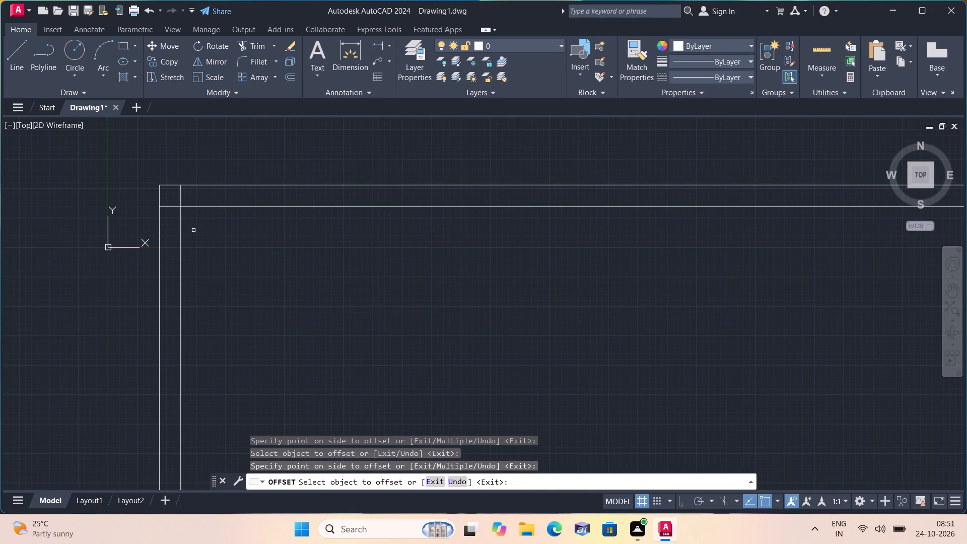
key("space")
key("space")
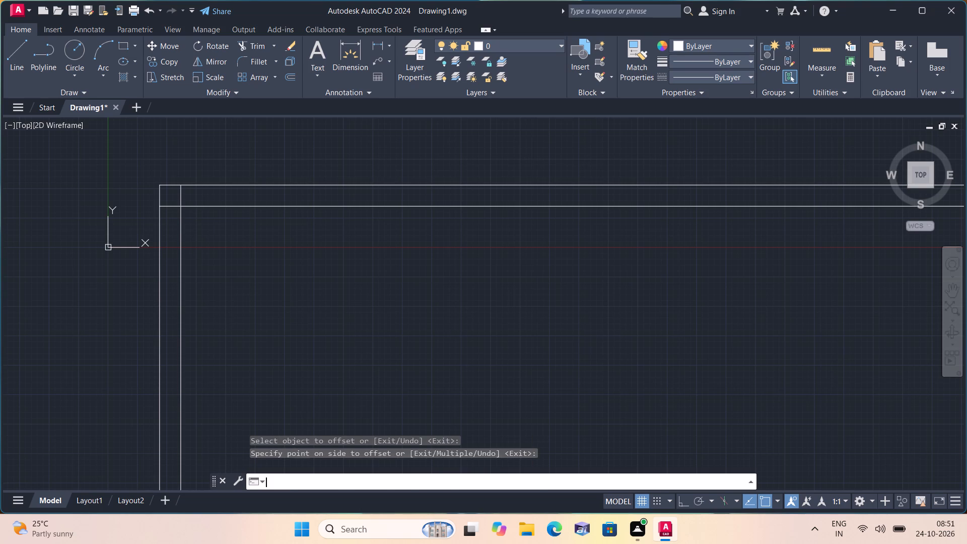
Offset the left wall's inner vertical line 9' to the right to set the first room's width.
type("9'")
key("space")
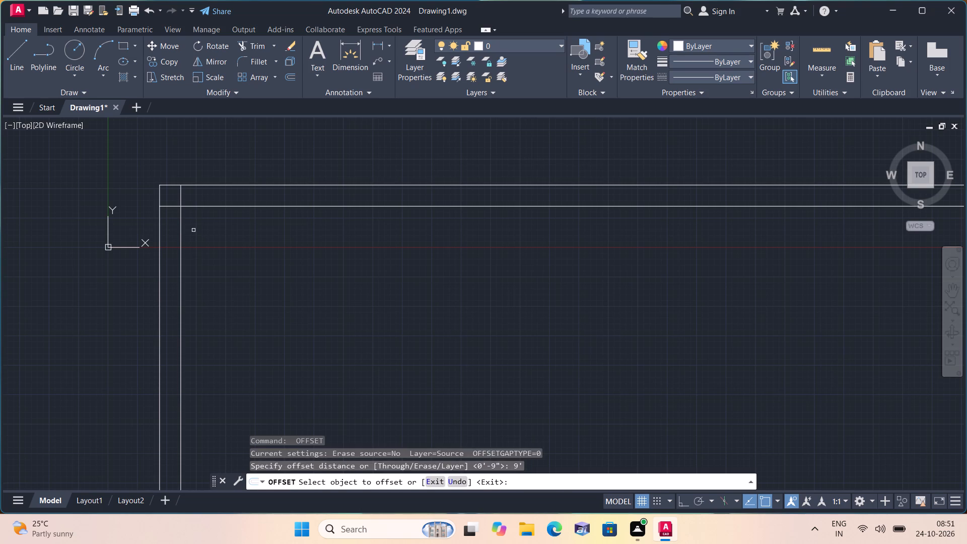
left_click(182, 216)
left_click(225, 228)
scroll(272, 274, "down", 2)
middle_click_drag(272, 274, 213, 229)
scroll(213, 229, "up", 1)
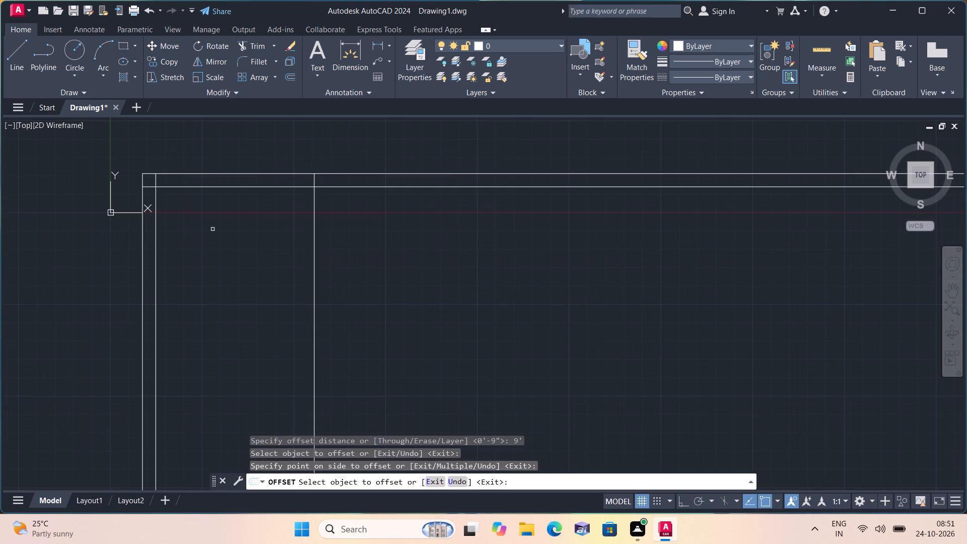
key("space")
Offset the newest vertical line 4.5" to the right to form the first partition wall.
key("space")
type("4.5\"")
key("space")
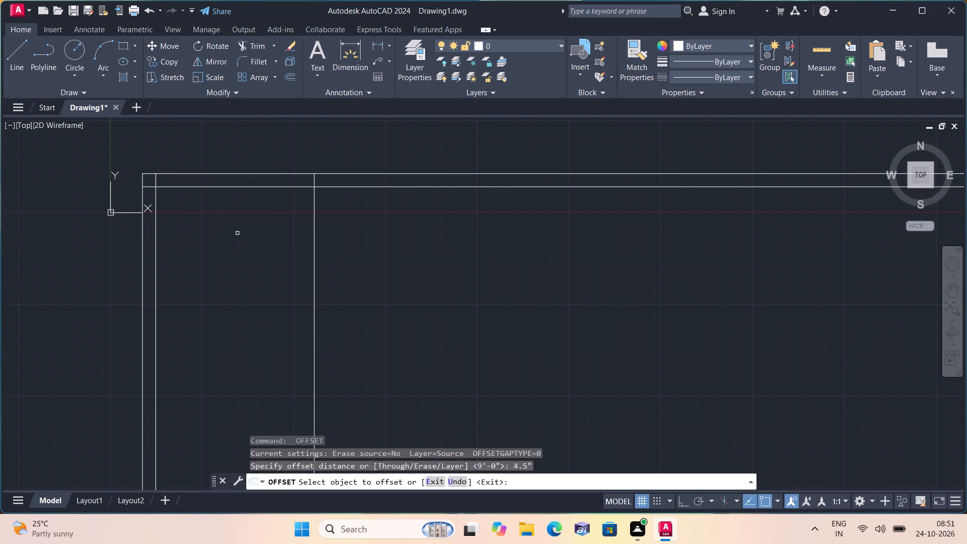
left_click(316, 228)
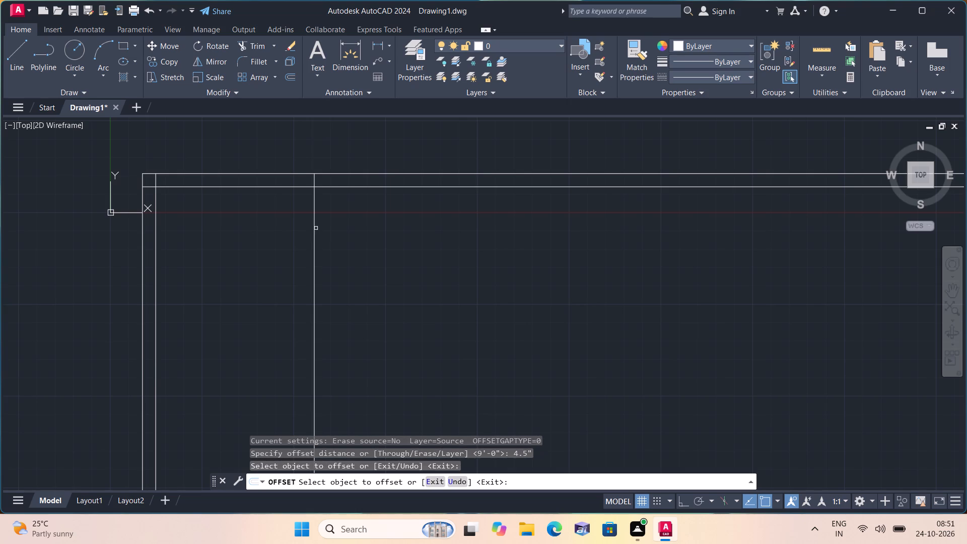
left_click(315, 228)
left_click(364, 231)
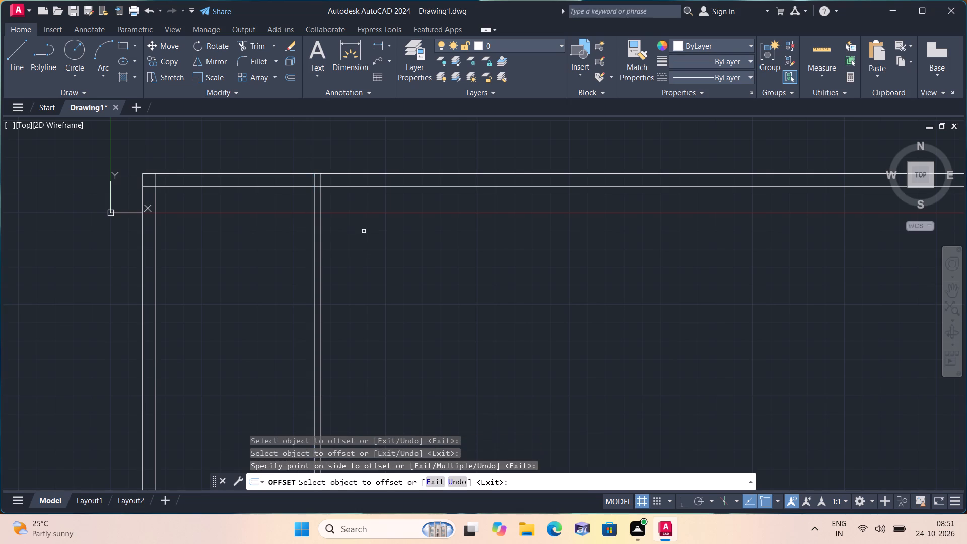
key("space")
Offset the first partition's right-hand line 3'4" to the right for the narrow middle space.
key("space")
type("3'4\"")
key("space")
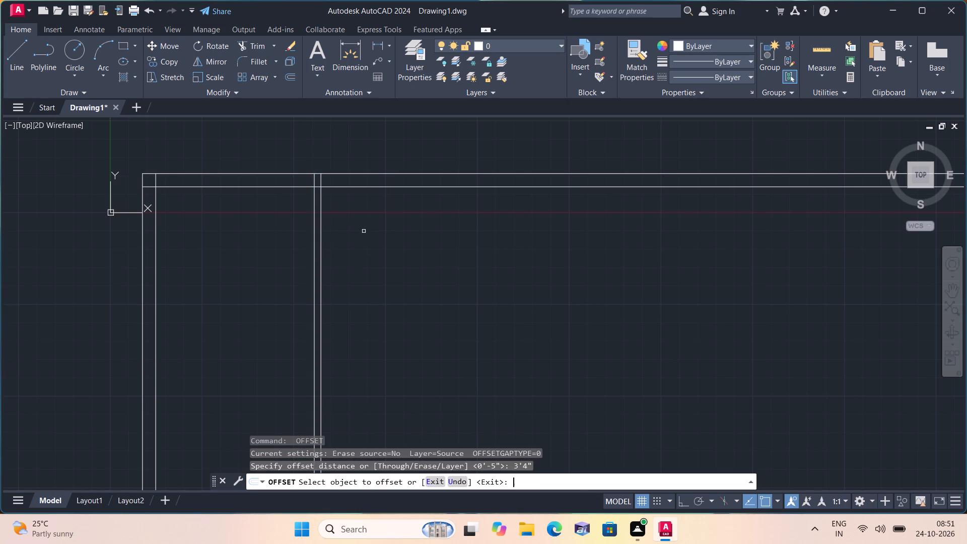
left_click(318, 199)
left_click(319, 199)
left_click(322, 202)
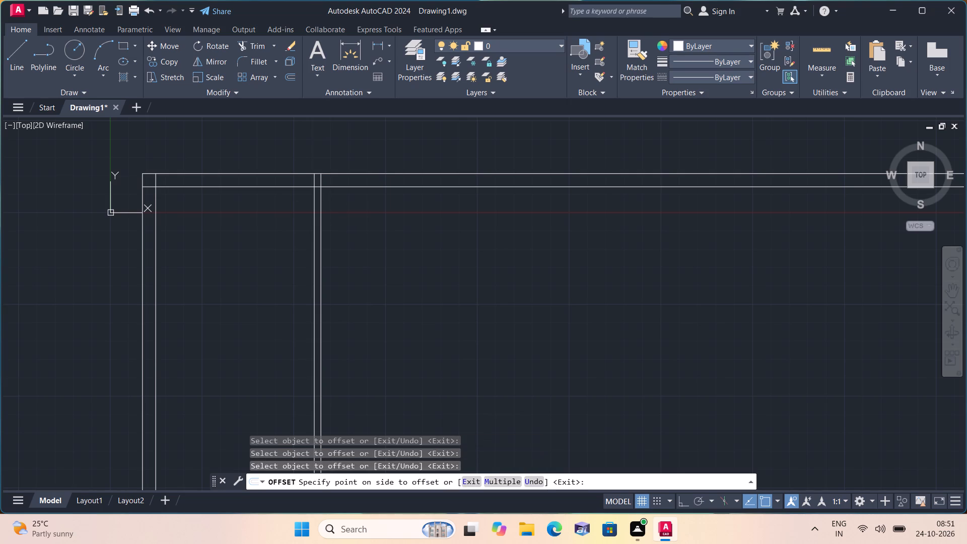
left_click(396, 217)
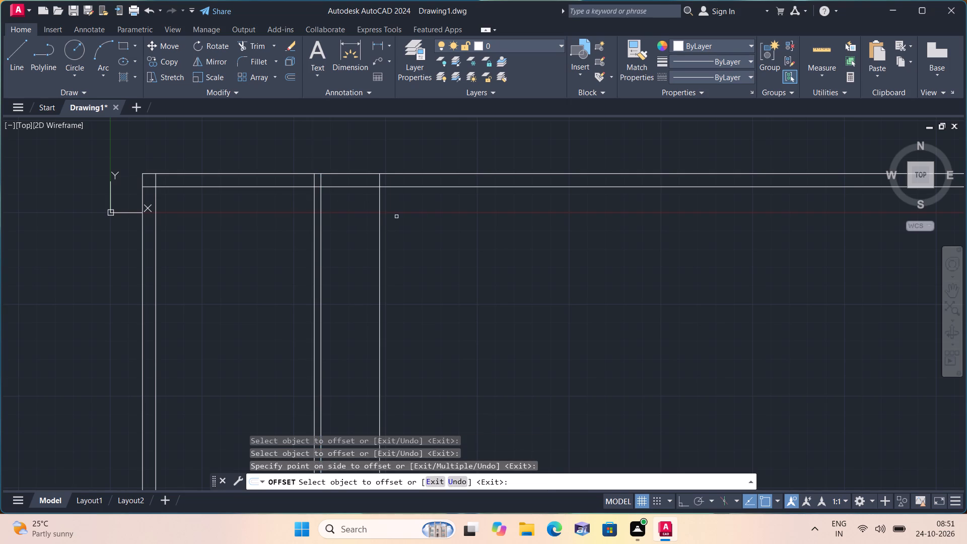
key("space")
Offset the newest vertical line 4.5" to the right to form the second partition wall.
key("space")
type("4.5\"")
key("space")
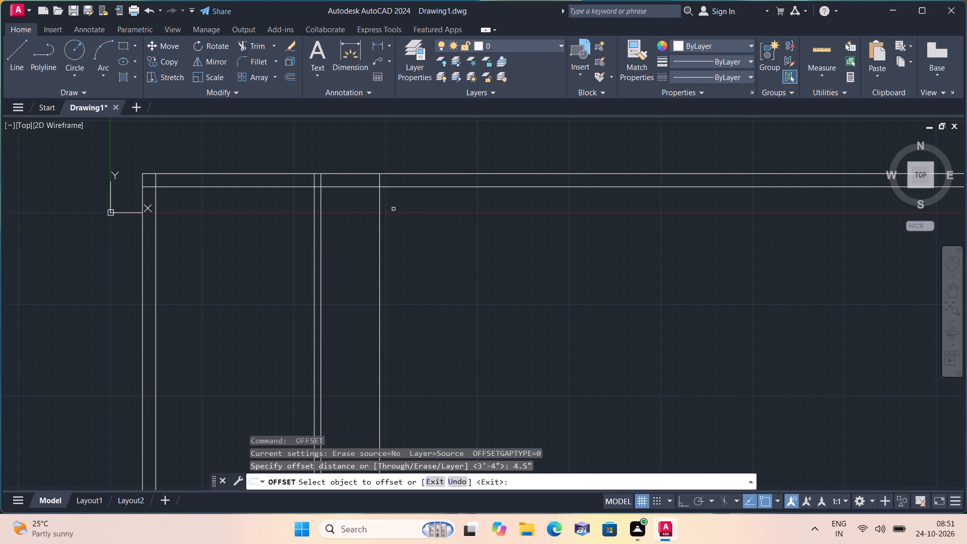
left_click(379, 195)
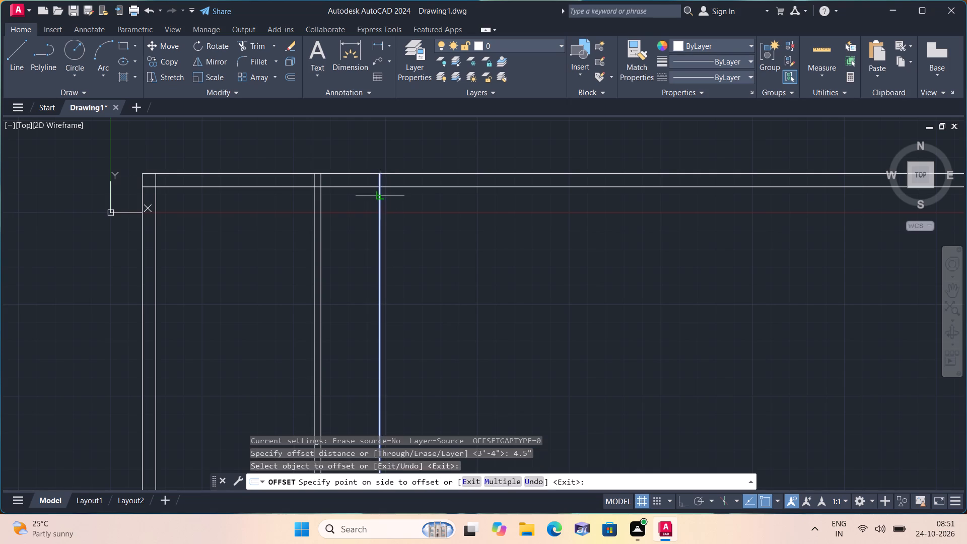
left_click(410, 204)
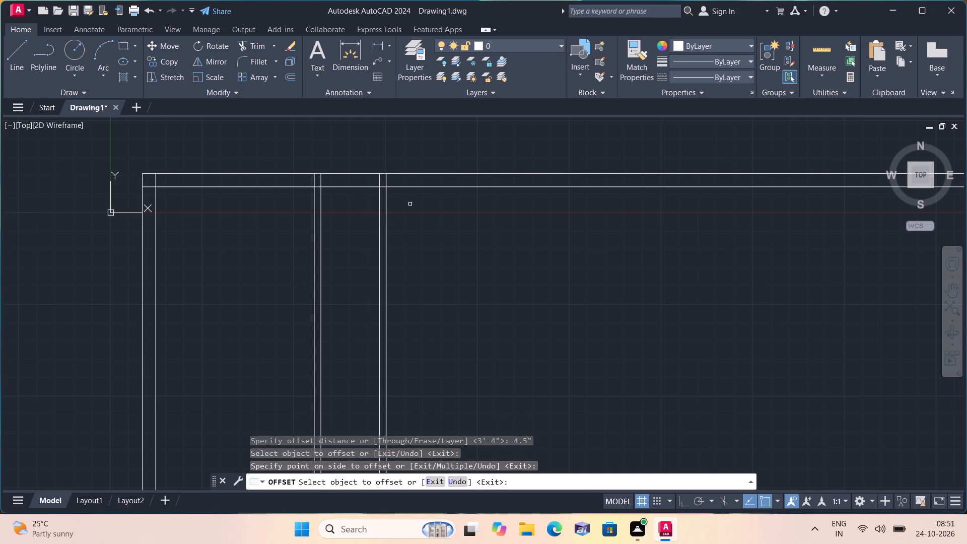
key("space")
Offset the second partition's right-hand line 10'8" to the right for the last room's width.
key("space")
type("10'8\"")
key("space")
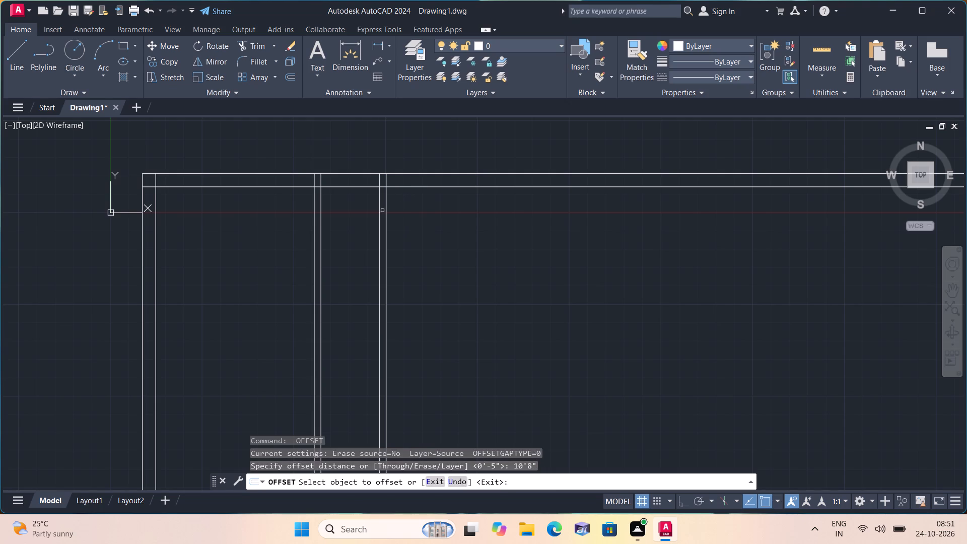
left_click(386, 211)
left_click(439, 222)
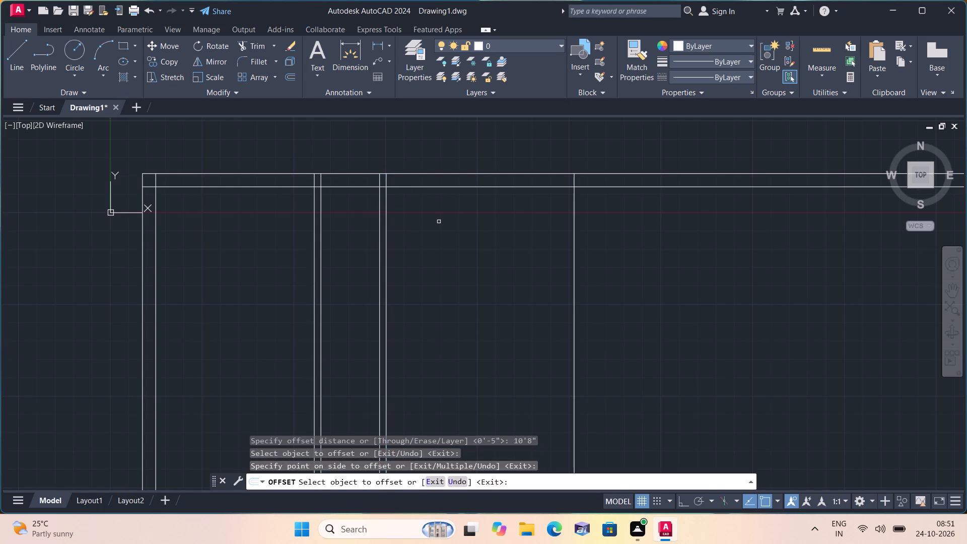
key("space")
Offset the rightmost vertical line 9" to the right to form the right outer wall.
key("space")
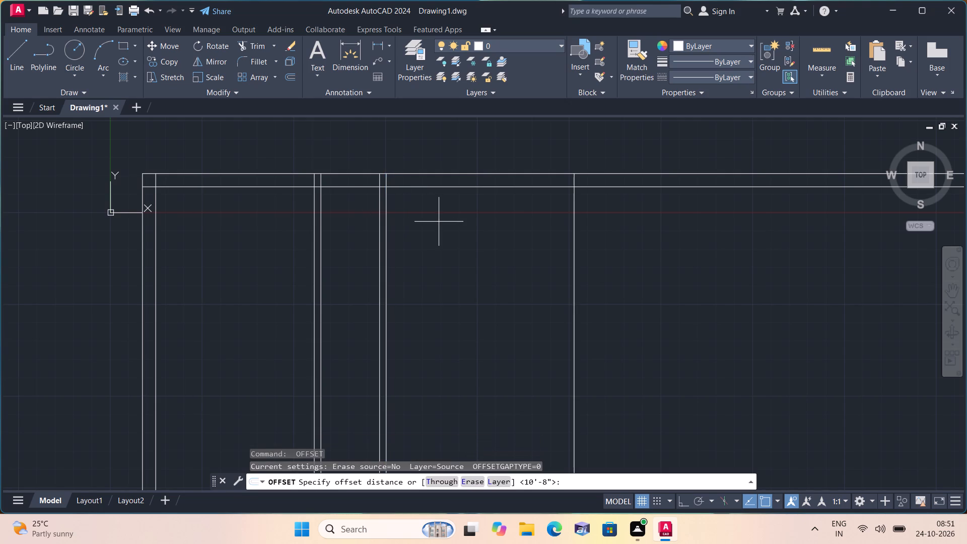
type("9\"")
key("space")
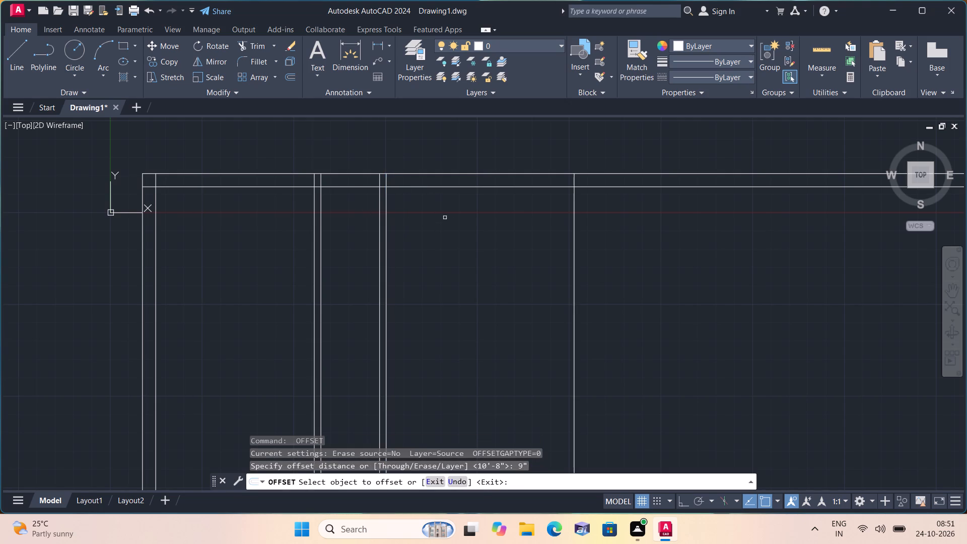
left_click(574, 243)
left_click(638, 250)
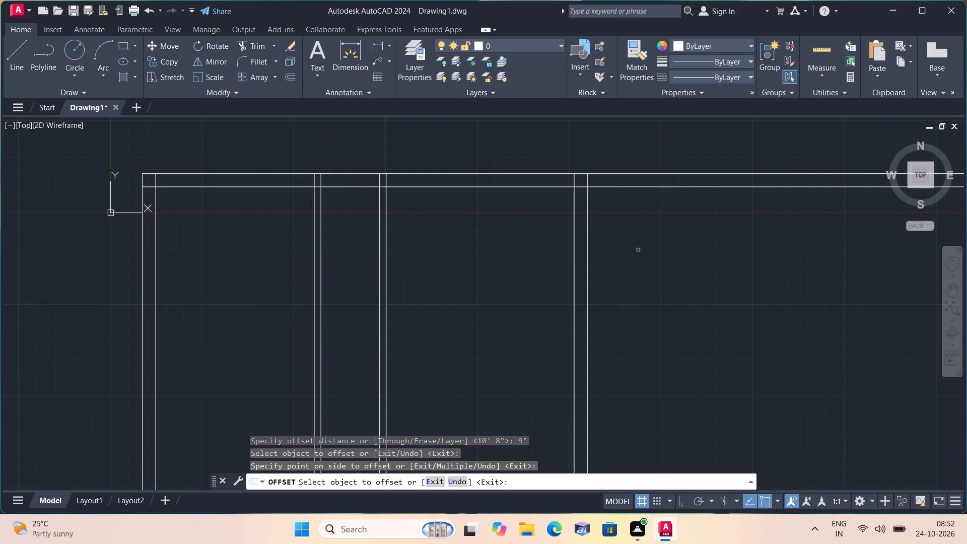
key("space")
Trim both horizontal top wall lines where they extend beyond the right outer wall.
type("trim")
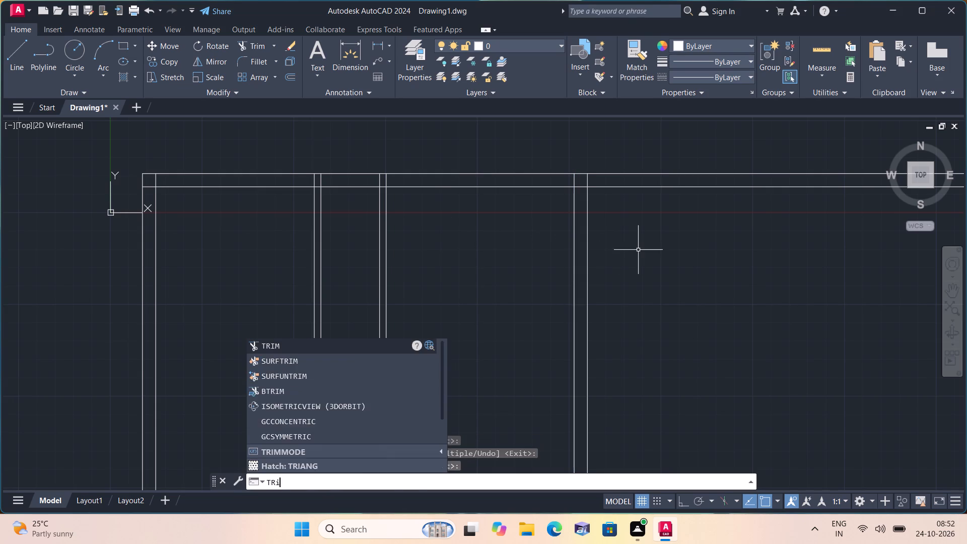
key("space")
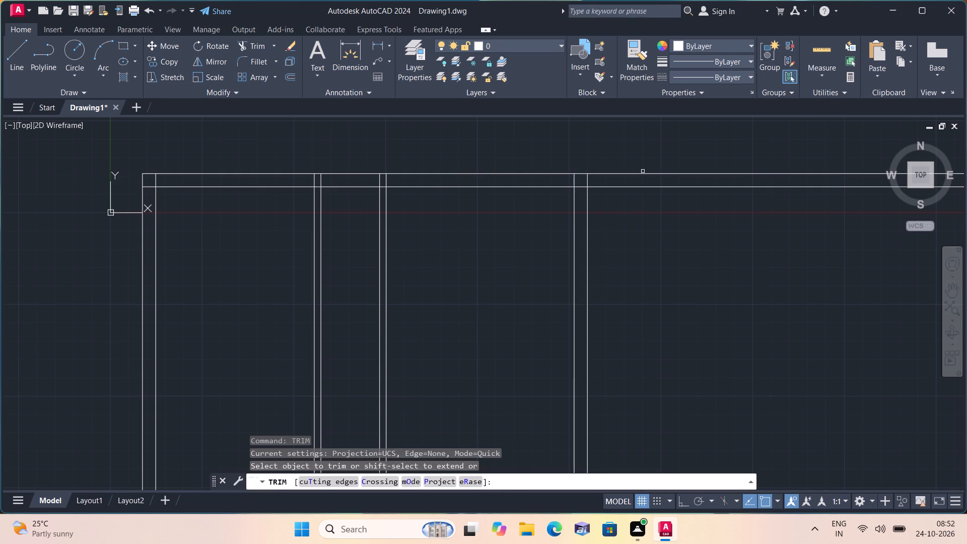
left_click_drag(643, 163, 678, 225)
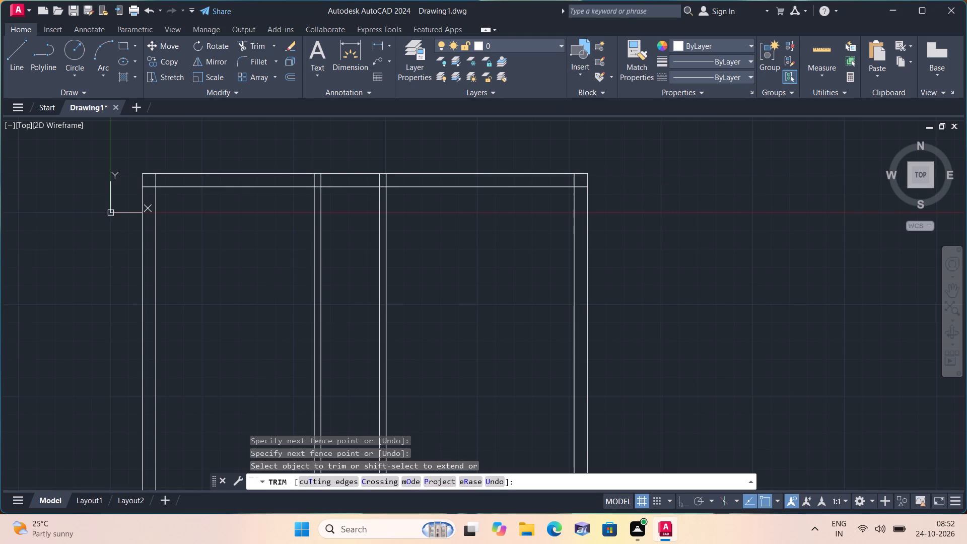
Trim the overlapping inner wall line ends at the upper-left corner of the outer walls.
scroll(147, 211, "up", 2)
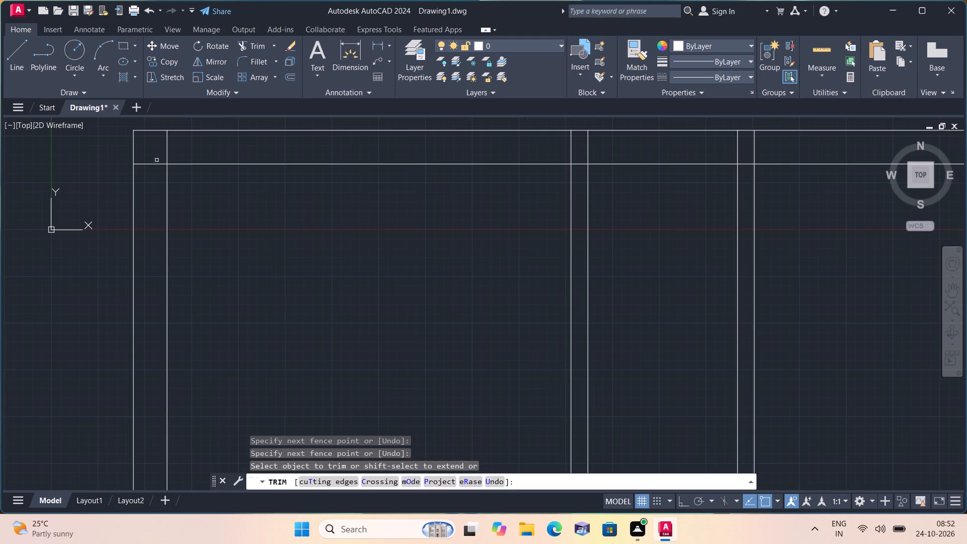
left_click(157, 160)
left_click(155, 171)
left_click(154, 163)
left_click(180, 143)
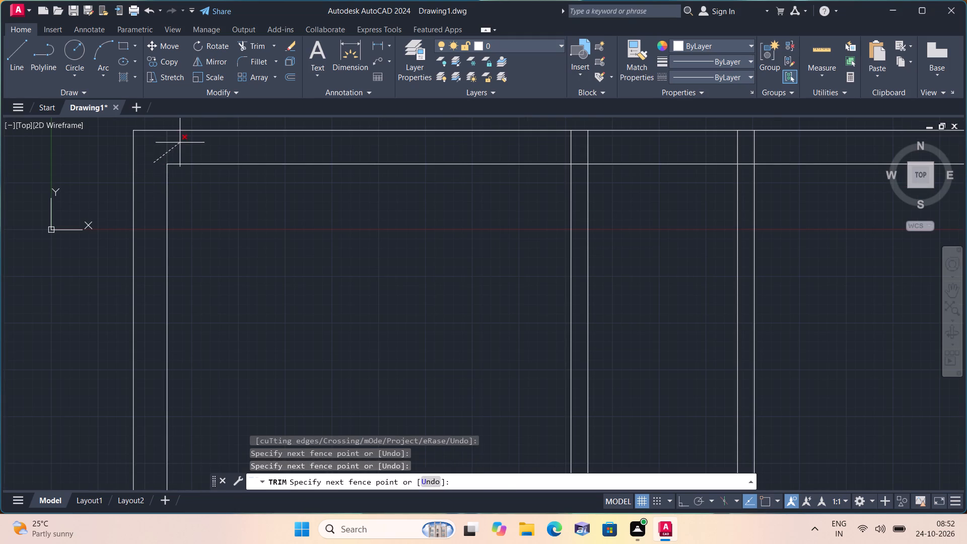
Clean up both partition junctions by trimming the partition lines above the inner top line and that line's segments inside each partition.
scroll(188, 143, "down", 1)
scroll(486, 152, "up", 2)
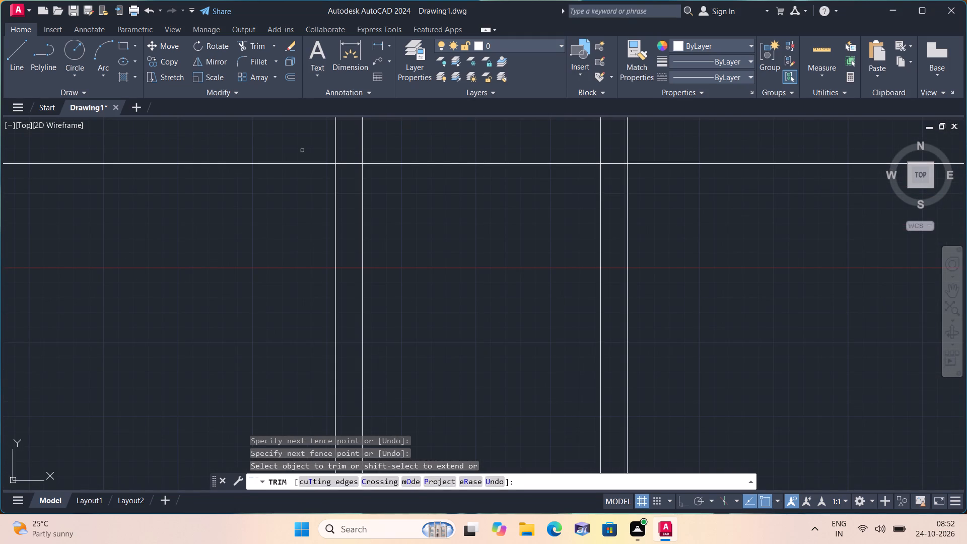
left_click(297, 151)
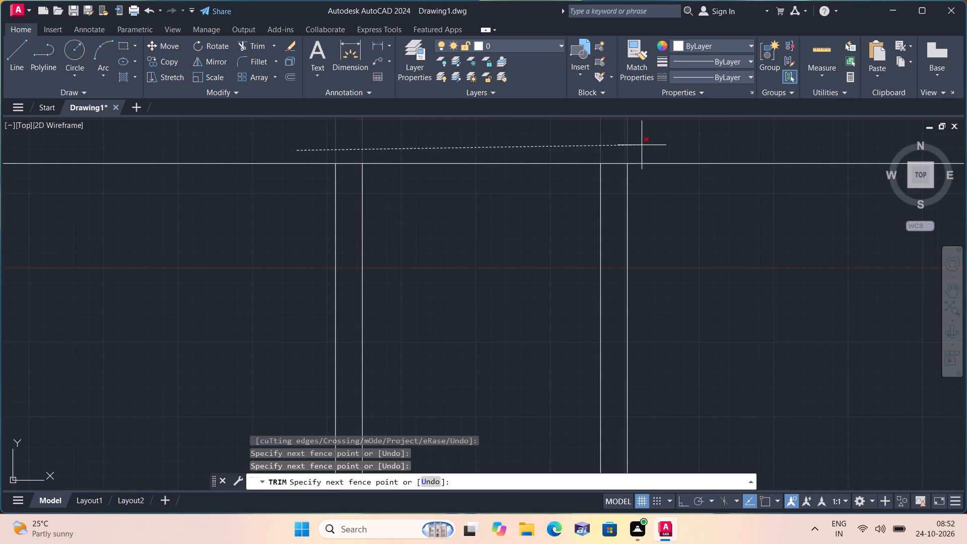
left_click(642, 145)
scroll(615, 147, "down", 1)
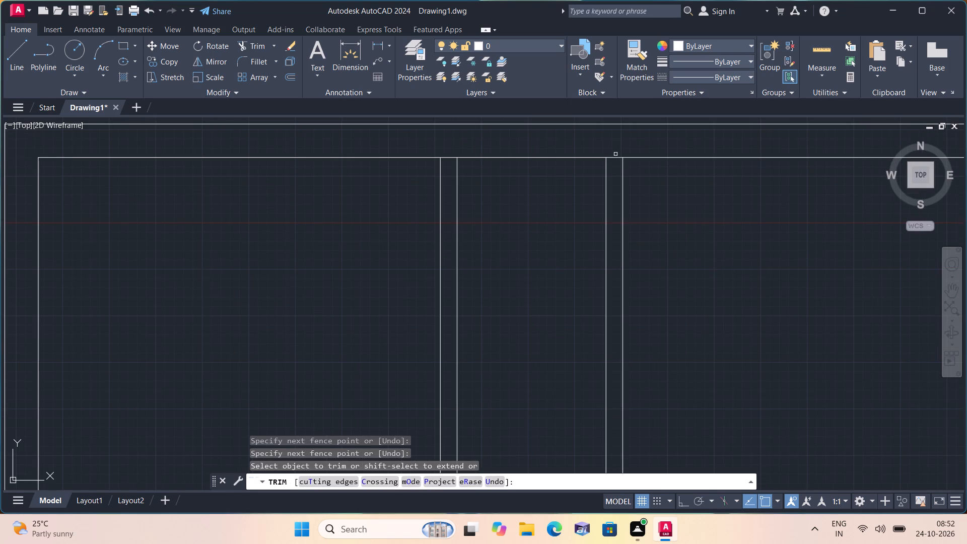
left_click(615, 156)
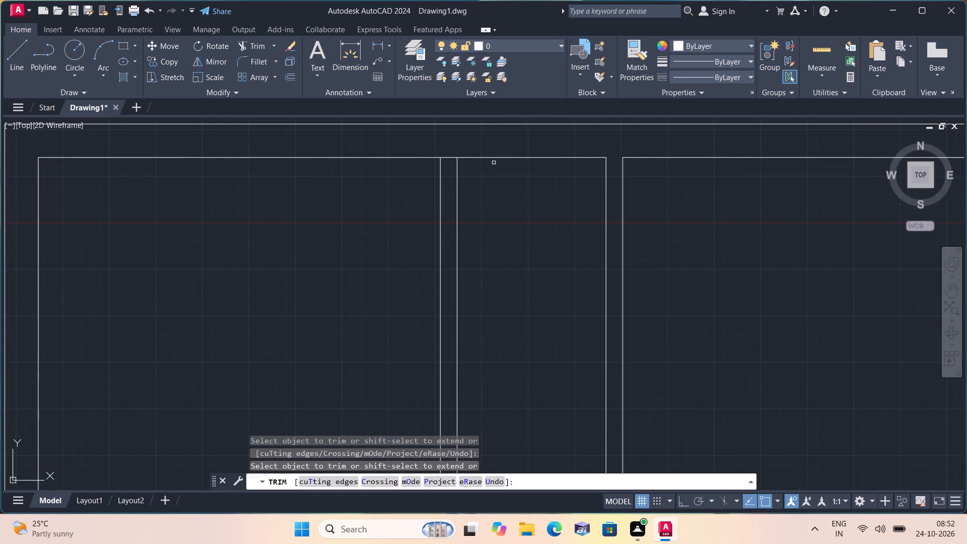
left_click(455, 157)
Trim the overlapping inner wall line ends at the upper-right corner of the outer walls.
middle_click_drag(451, 156, 341, 166)
scroll(448, 156, "down", 1)
scroll(341, 166, "down", 1)
scroll(599, 178, "up", 2)
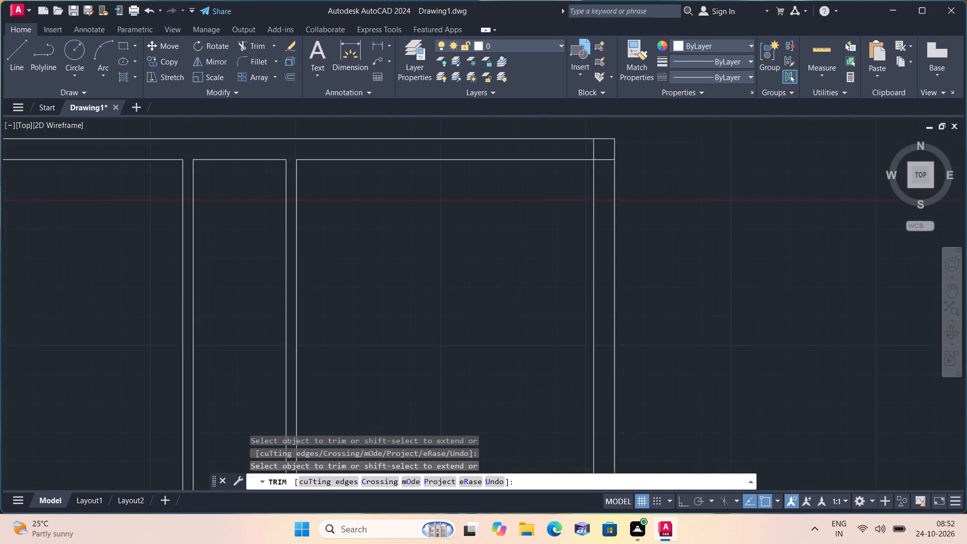
left_click(600, 170)
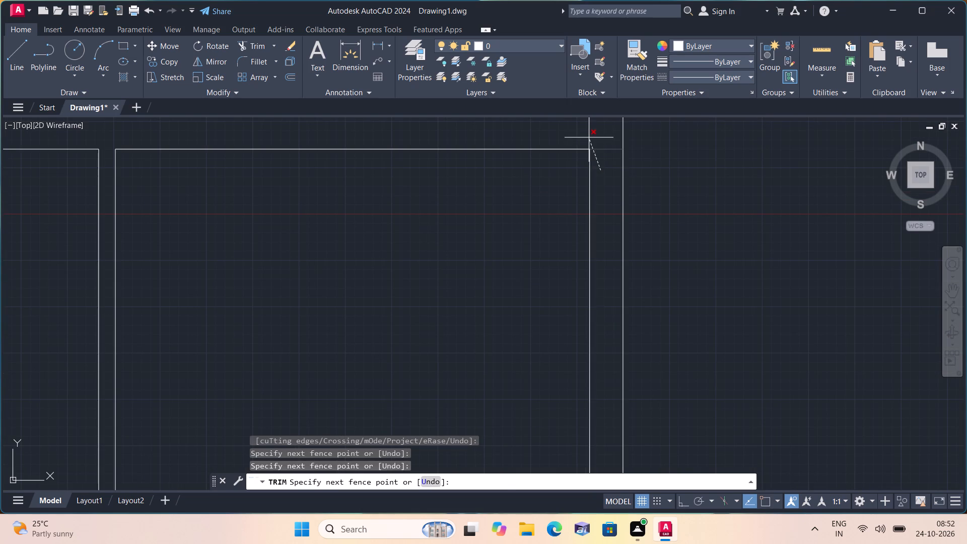
left_click(589, 134)
scroll(589, 134, "down", 1)
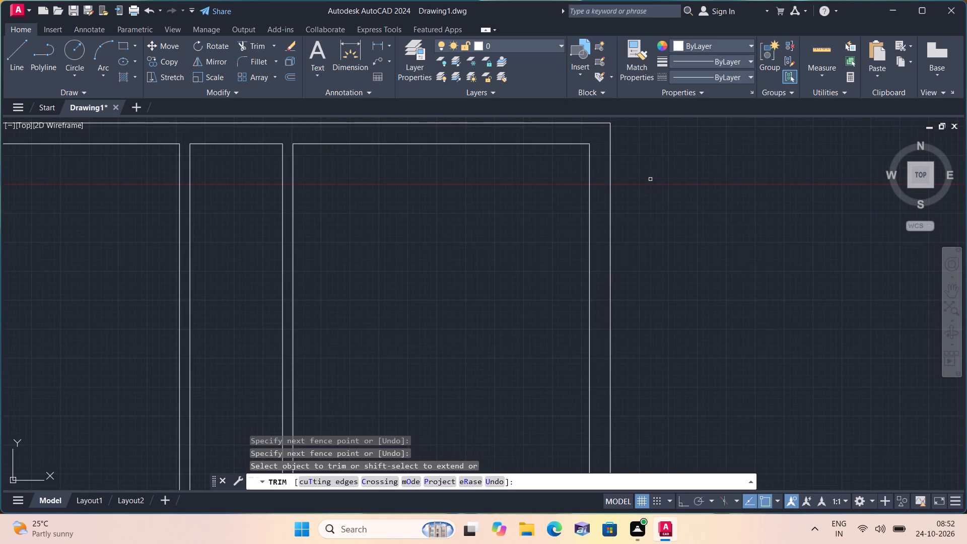
scroll(683, 170, "down", 1)
key("space")
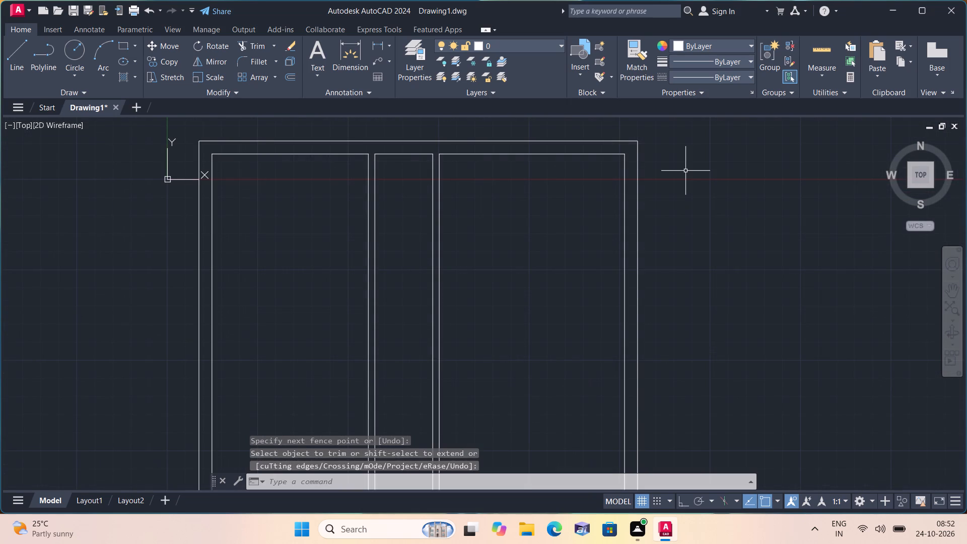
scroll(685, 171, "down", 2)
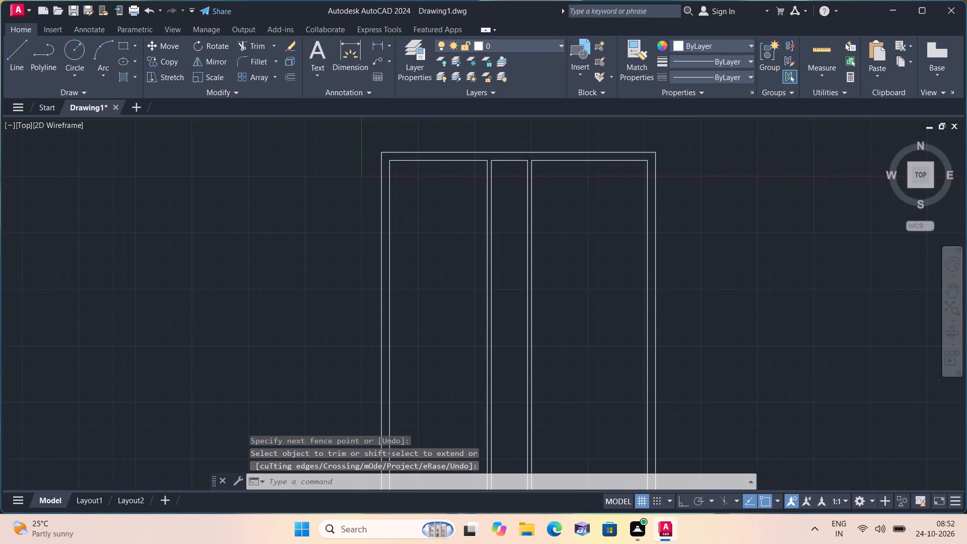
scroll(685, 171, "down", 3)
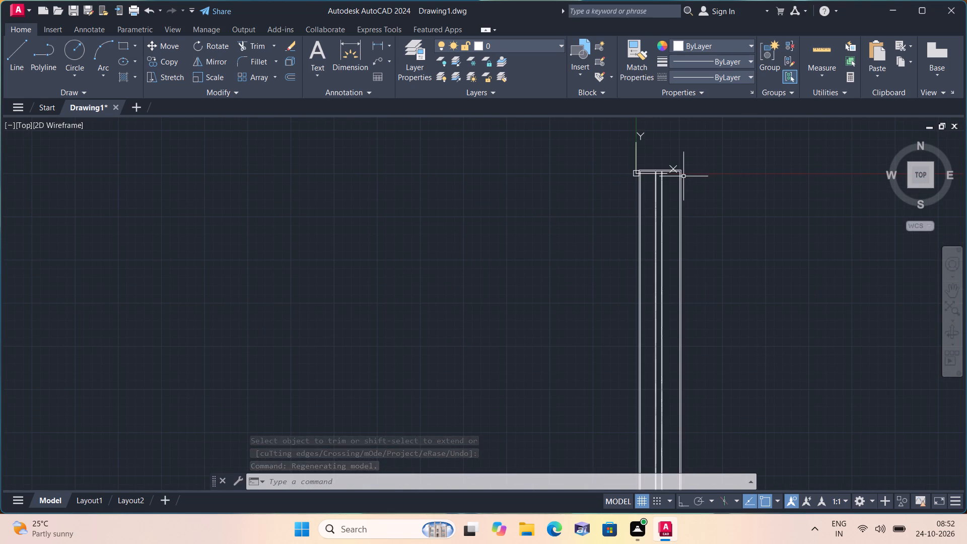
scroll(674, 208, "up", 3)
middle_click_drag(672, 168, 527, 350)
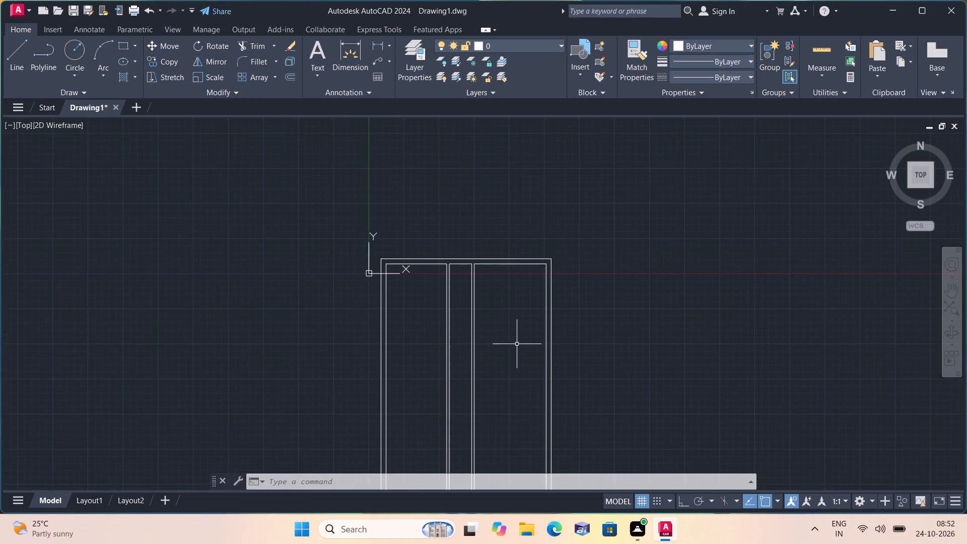
Offset the inner top wall lines of the left and right rooms 10' downward.
scroll(514, 330, "up", 1)
middle_click_drag(504, 318, 463, 242)
scroll(463, 242, "up", 1)
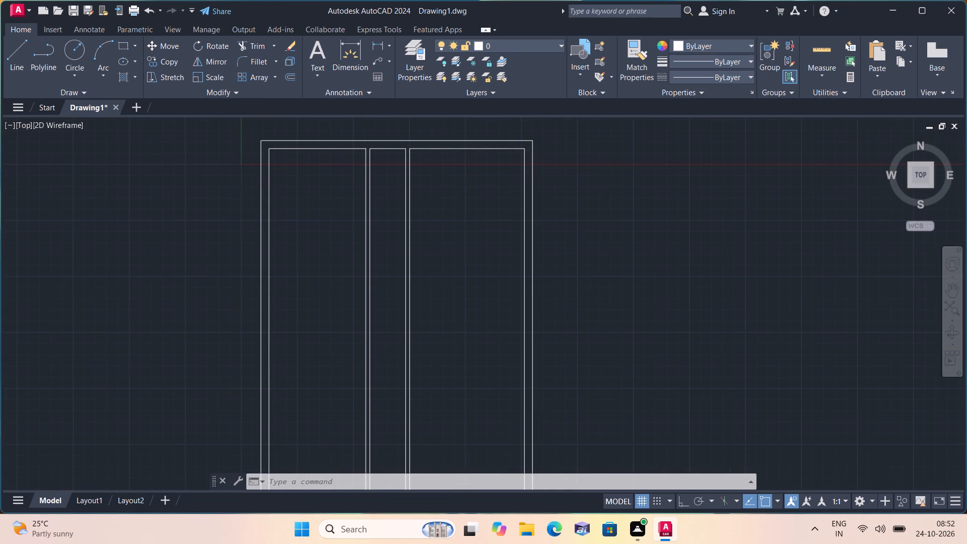
type("off")
key("space")
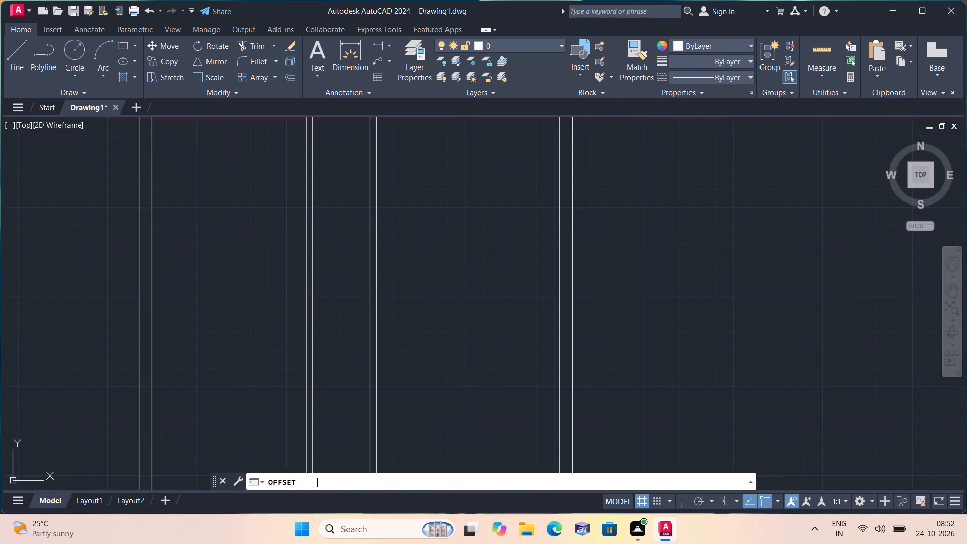
type("10'")
key("space")
scroll(463, 242, "down", 1)
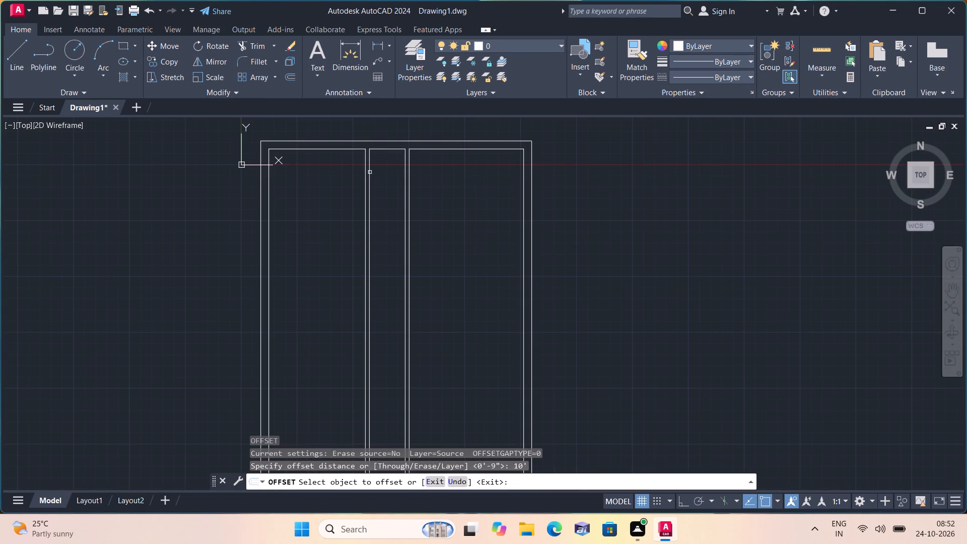
left_click(351, 149)
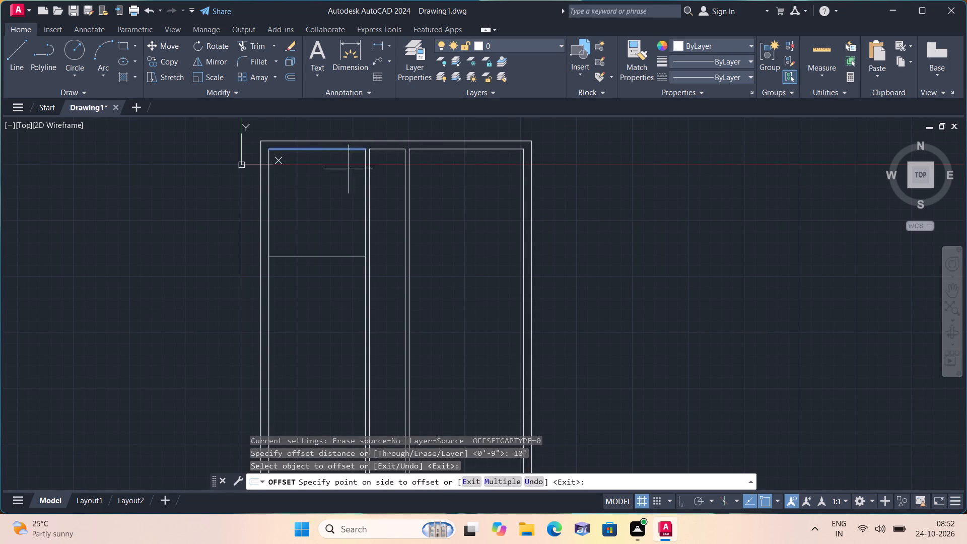
left_click(344, 222)
left_click(435, 150)
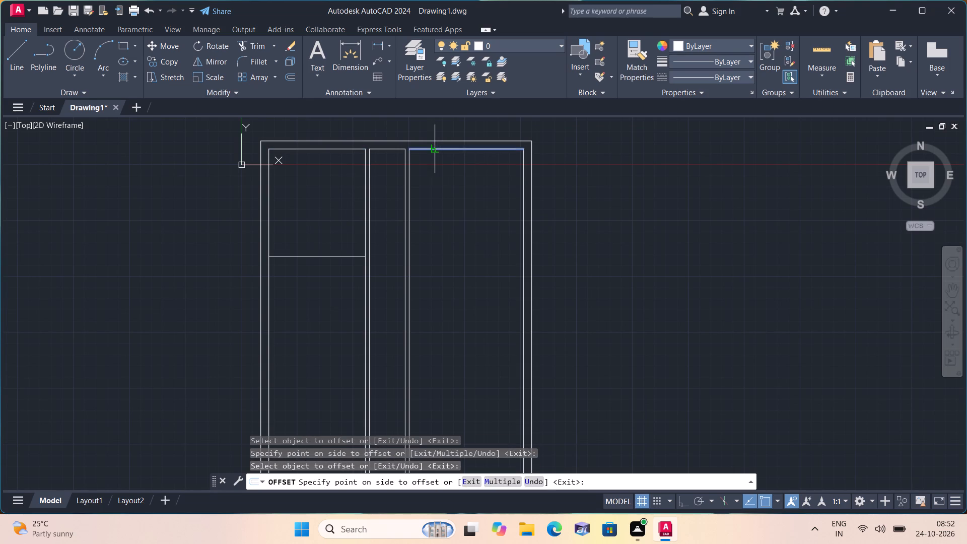
left_click(444, 221)
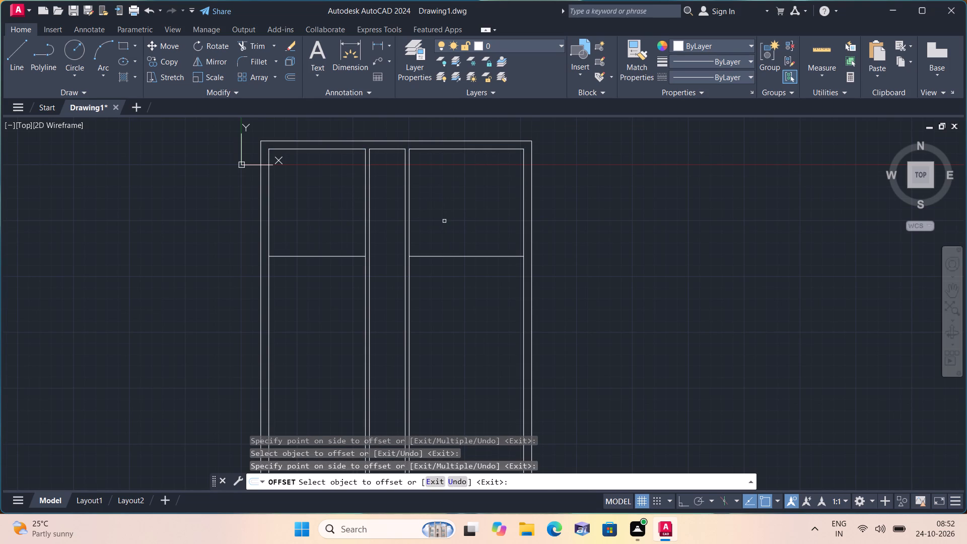
key("space")
Offset both new horizontal room lines 4.5" downward to give the cross wall its thickness.
key("space")
type("4.5\"")
key("space")
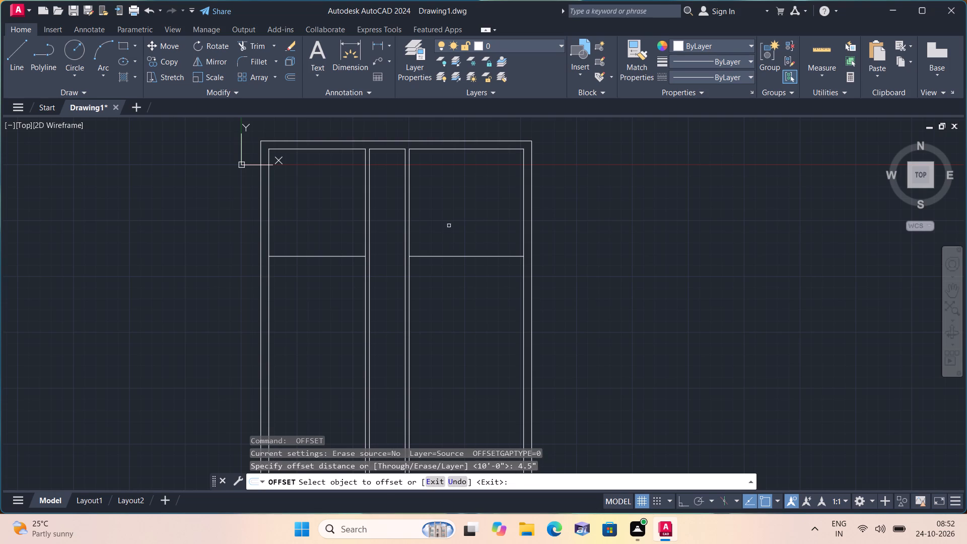
left_click(457, 255)
left_click(460, 274)
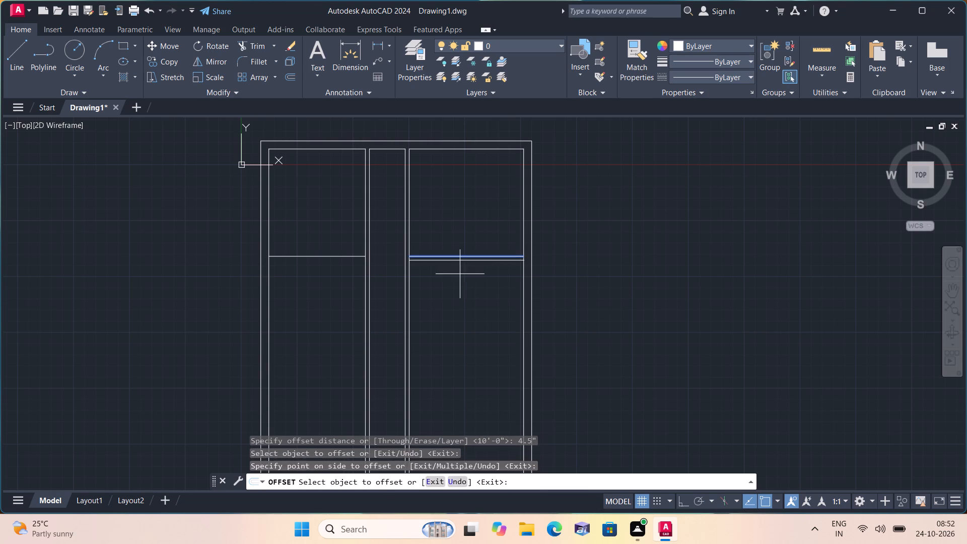
left_click(346, 256)
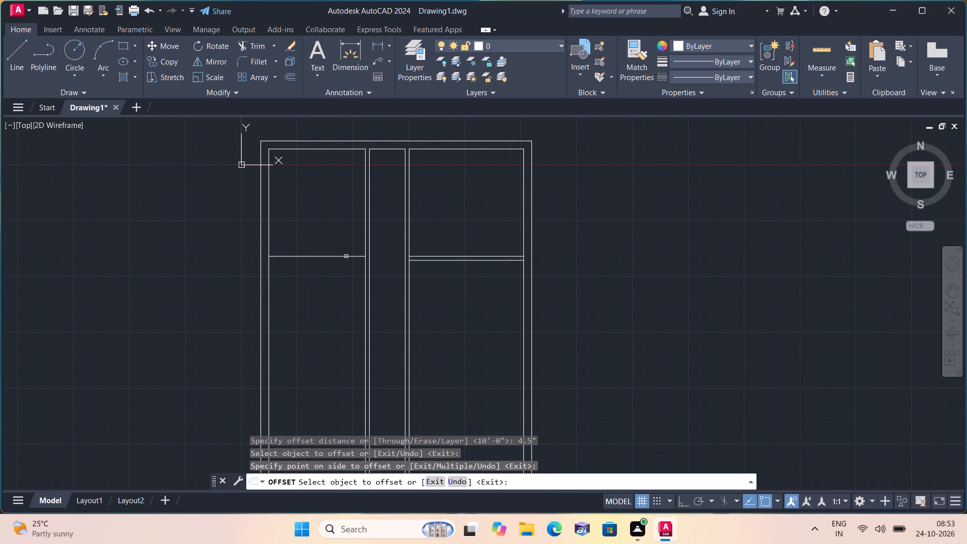
left_click(351, 310)
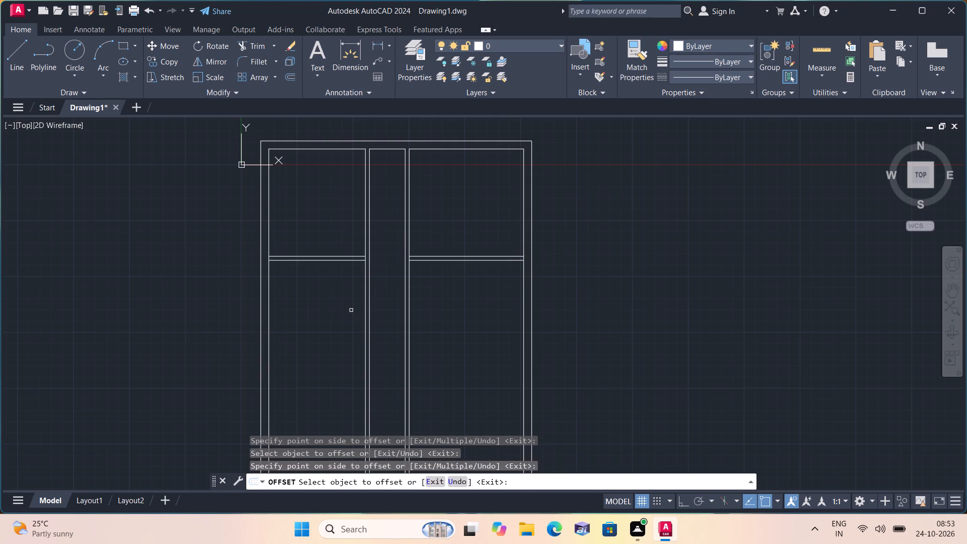
scroll(336, 308, "up", 1)
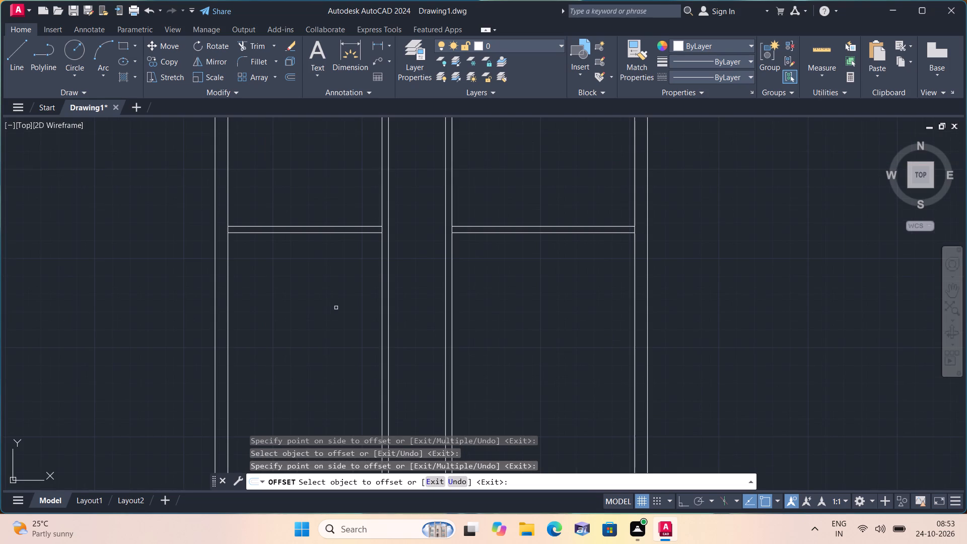
key("space")
Extend the left room's two cross wall lines across both vertical partitions to meet the right room's cross wall lines.
type("exte")
key("space")
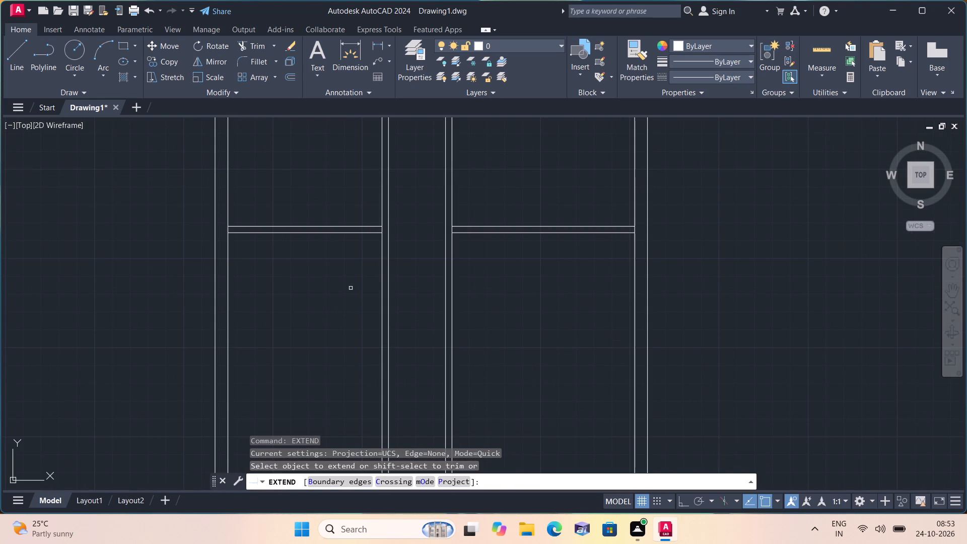
left_click_drag(325, 206, 349, 266)
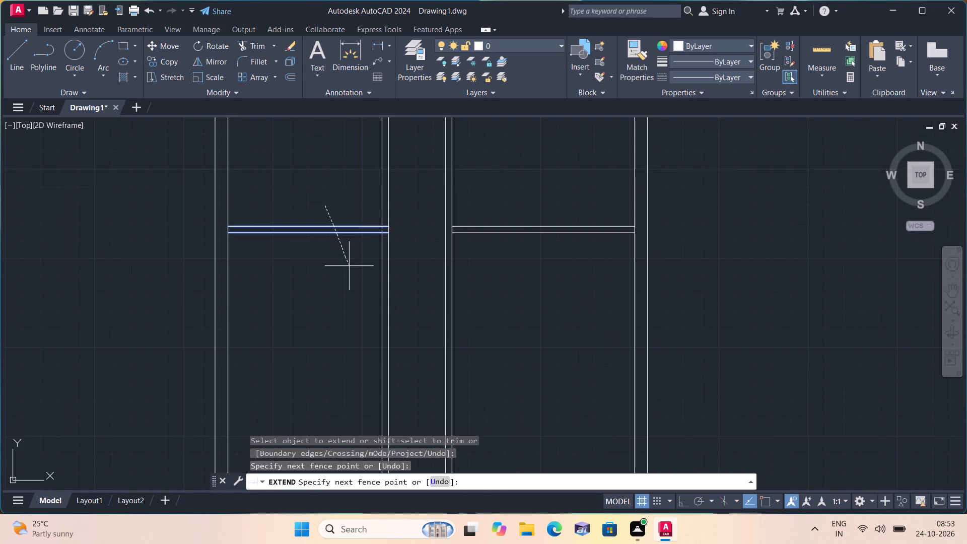
left_click_drag(353, 208, 360, 237)
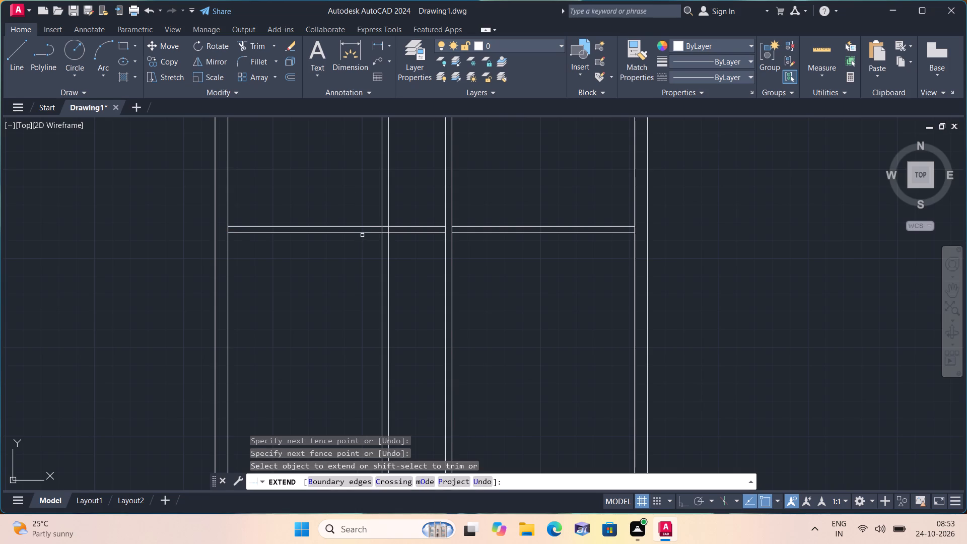
scroll(435, 214, "up", 1)
left_click_drag(414, 227, 427, 266)
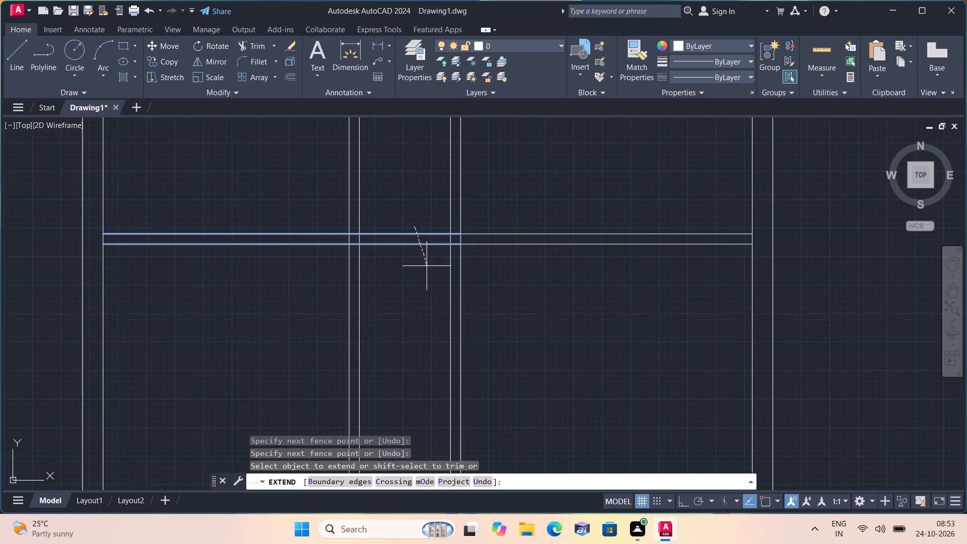
scroll(427, 267, "down", 2)
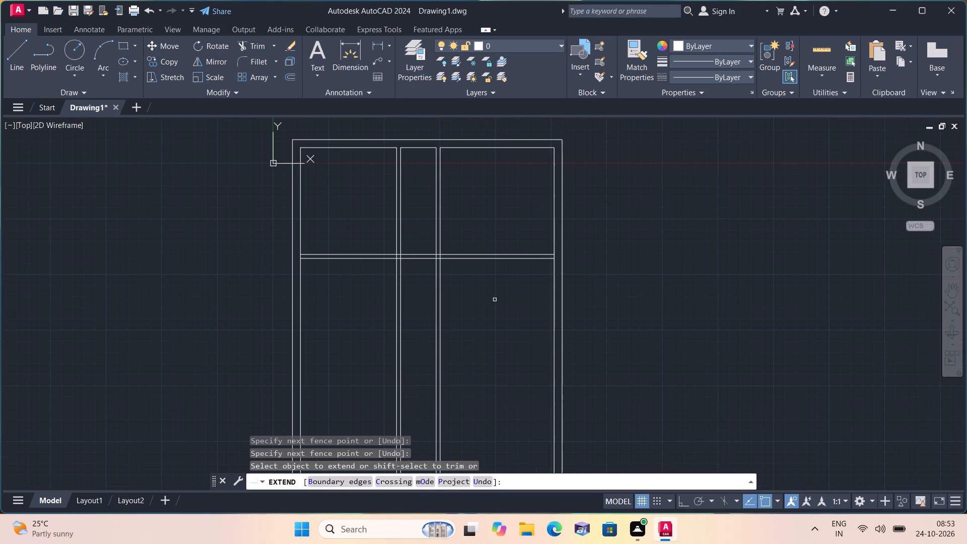
key("space")
Trim all four vertical partition lines below the horizontal cross wall.
type("trim")
key("space")
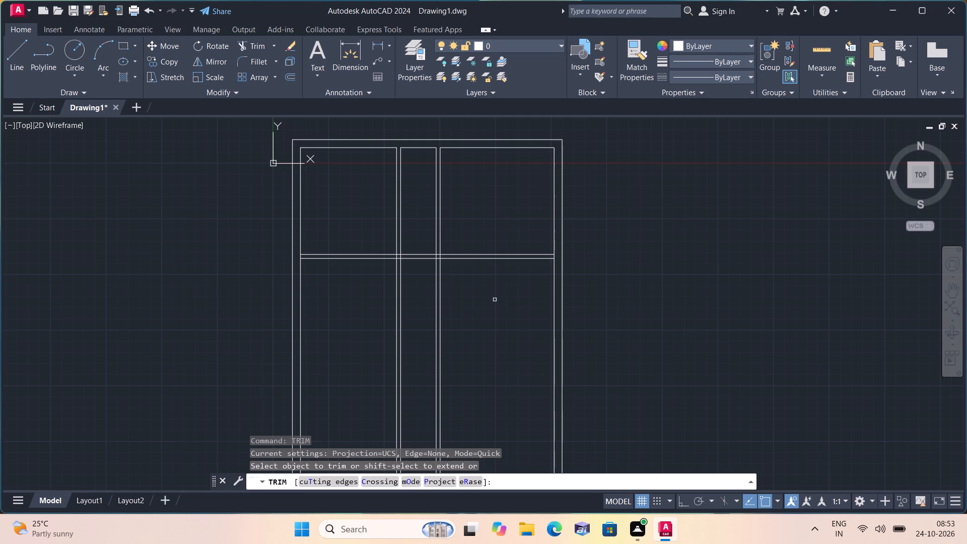
left_click(495, 300)
left_click(453, 288)
left_click(385, 276)
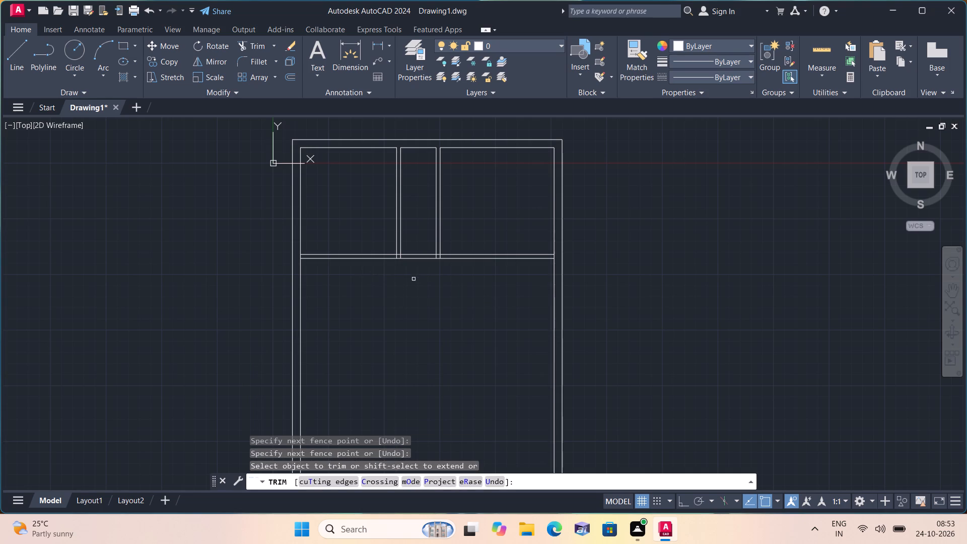
Trim the left and right outer walls' inner line segments between the two cross wall lines.
scroll(412, 268, "up", 1)
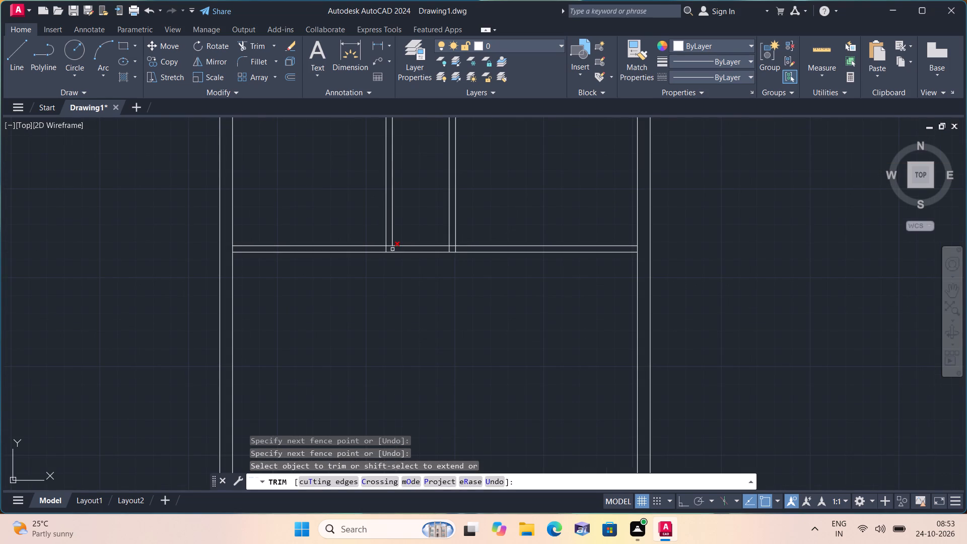
scroll(392, 249, "up", 2)
scroll(383, 251, "down", 3)
scroll(281, 264, "up", 2)
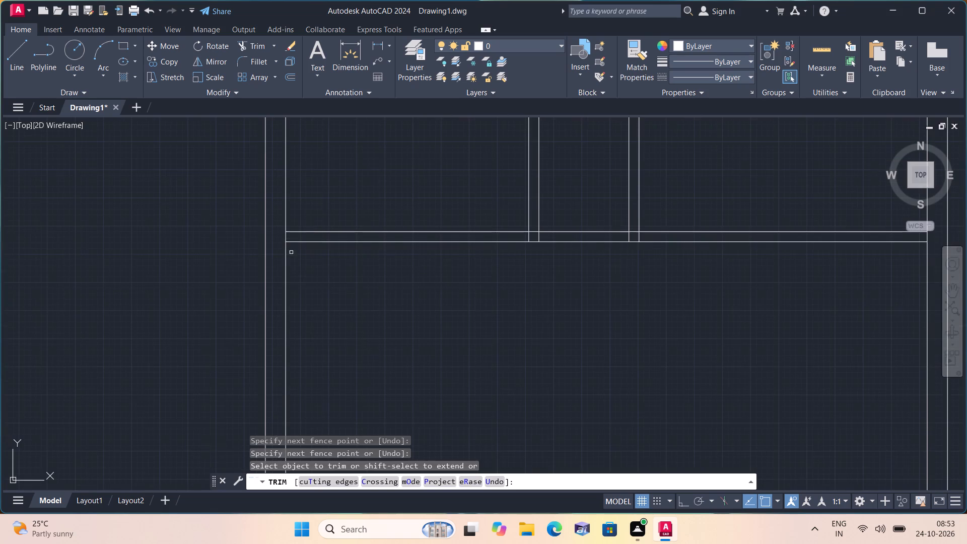
left_click(286, 238)
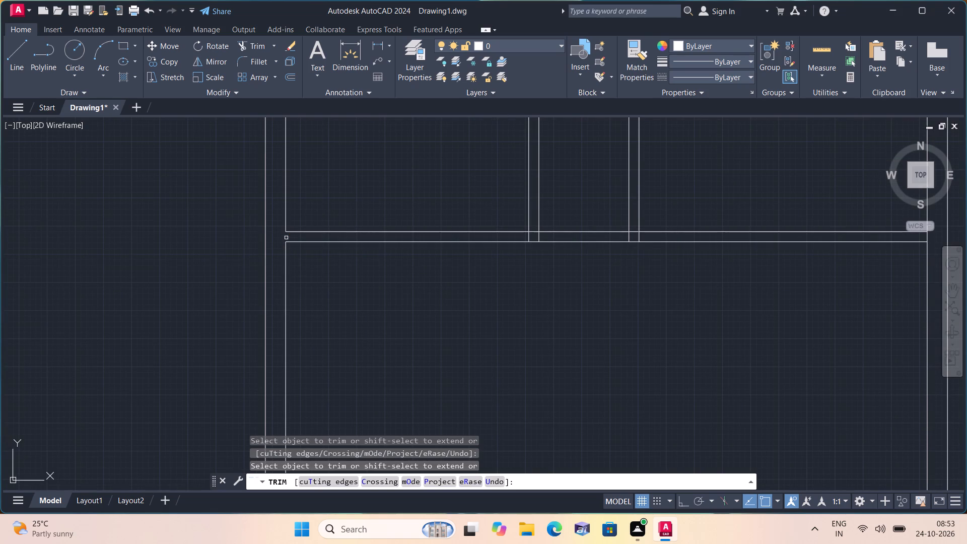
scroll(314, 236, "down", 1)
middle_click_drag(519, 330, 475, 330)
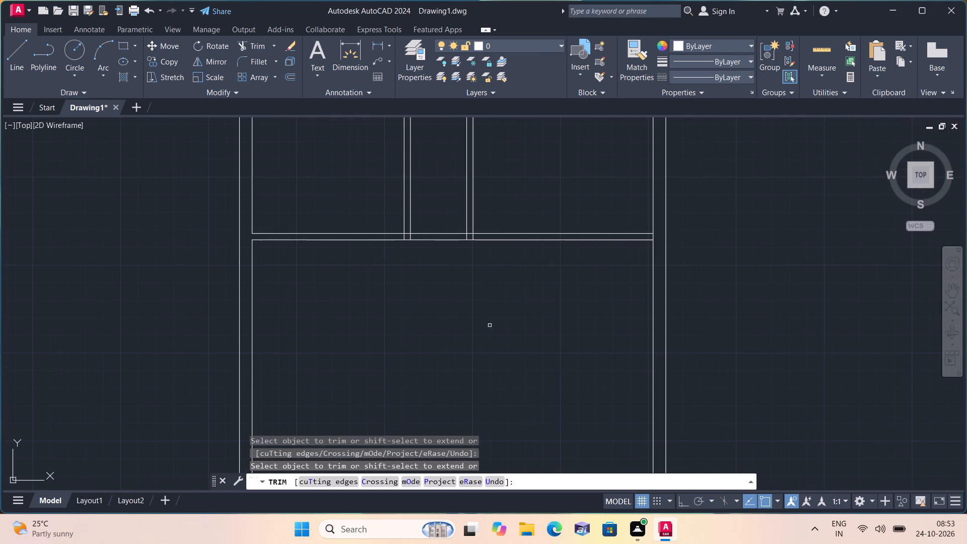
left_click(655, 238)
At the left partition's junction, trim the upper cross wall line inside the partition and the partition's right line inside the cross wall.
scroll(415, 247, "up", 2)
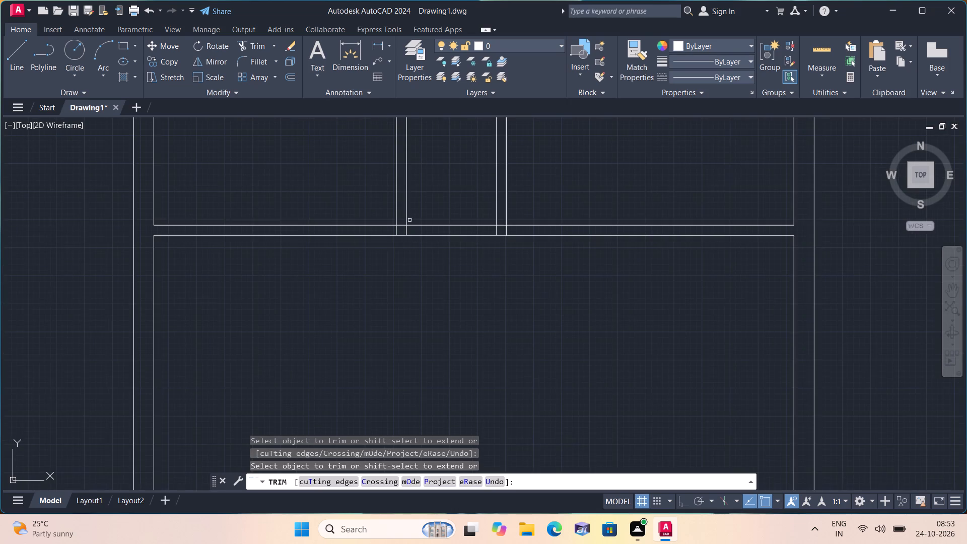
scroll(408, 219, "up", 2)
left_click(391, 234)
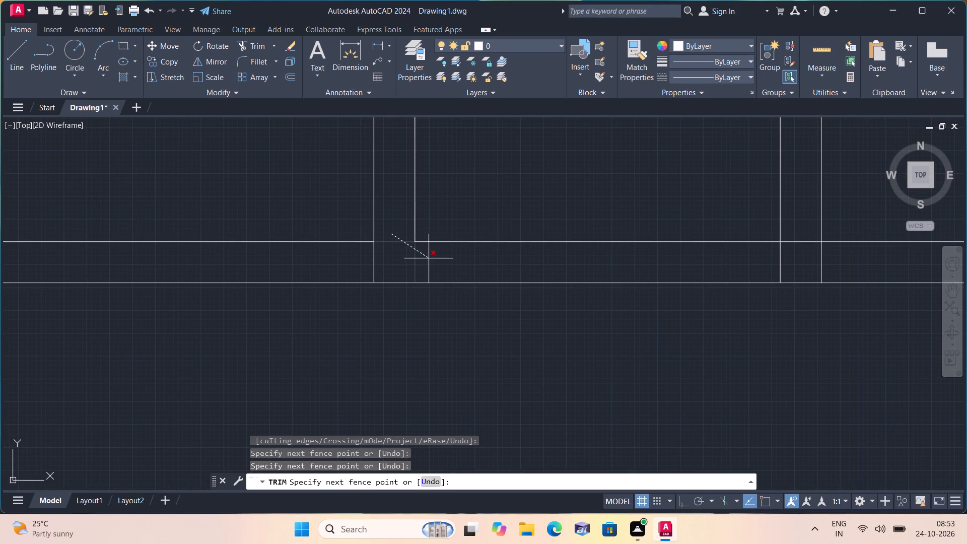
left_click(430, 258)
scroll(430, 259, "down", 5)
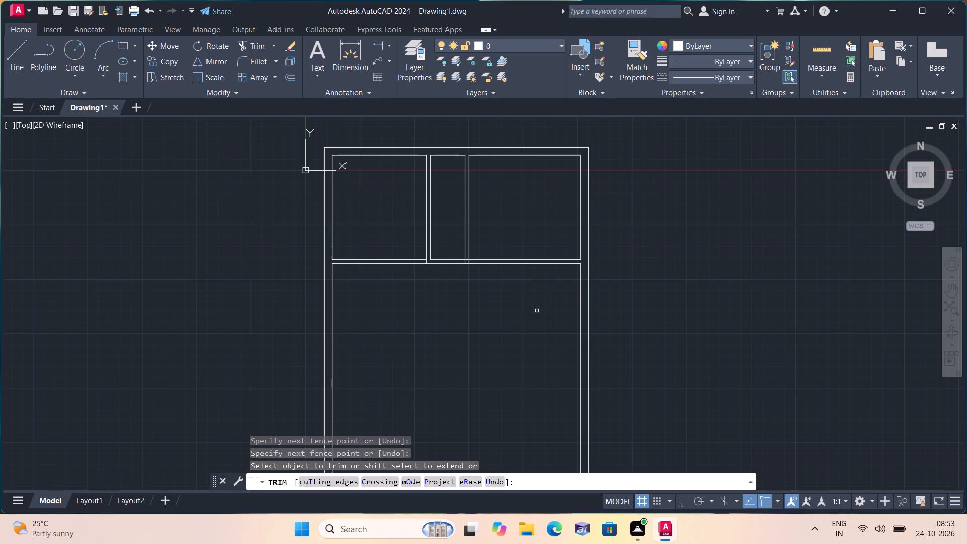
key("space")
Offset the cross wall's upper line 7' upward into the narrow middle room.
type("off")
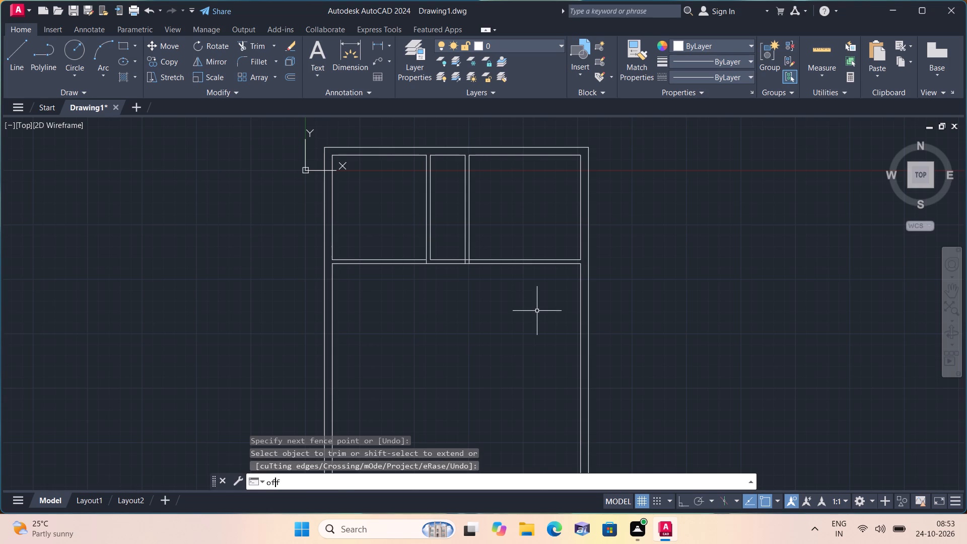
key("space")
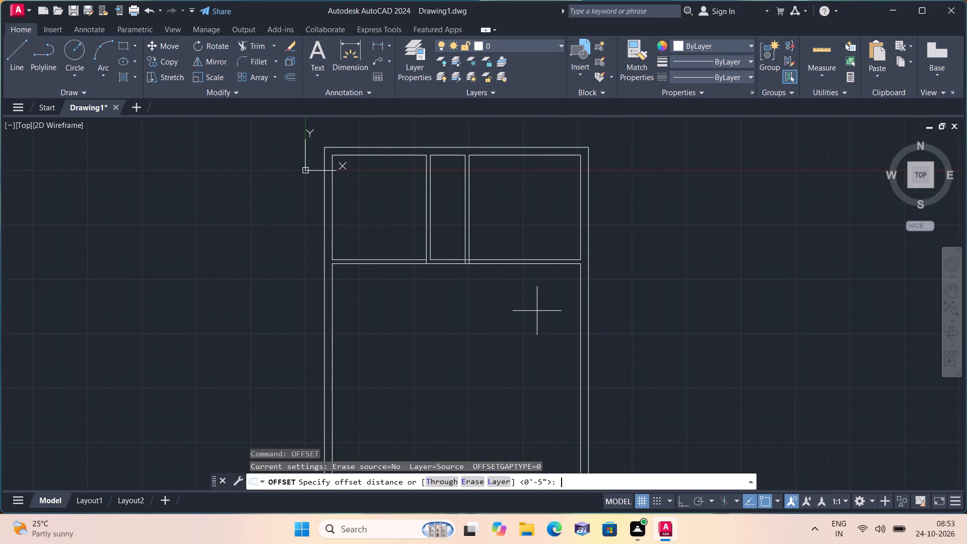
type("7'")
key("space")
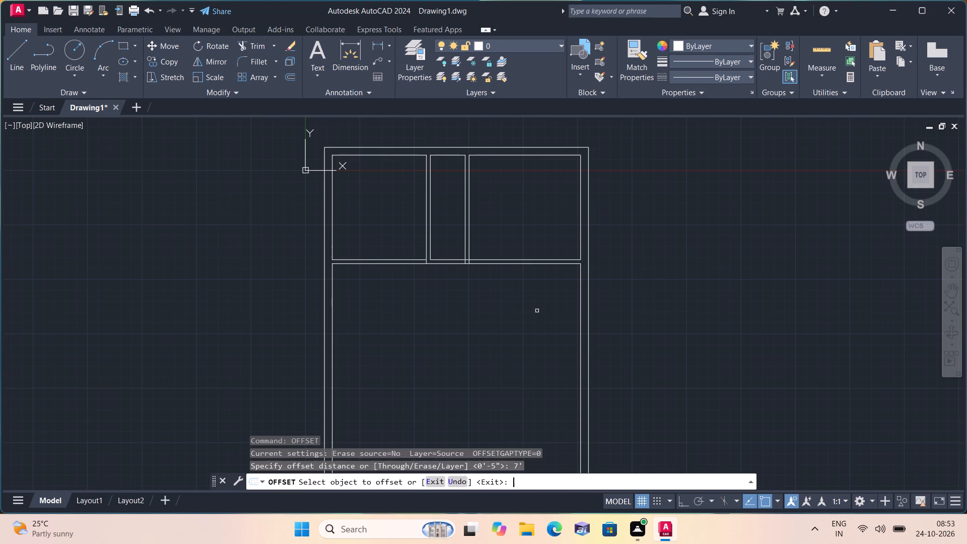
scroll(460, 255, "up", 1)
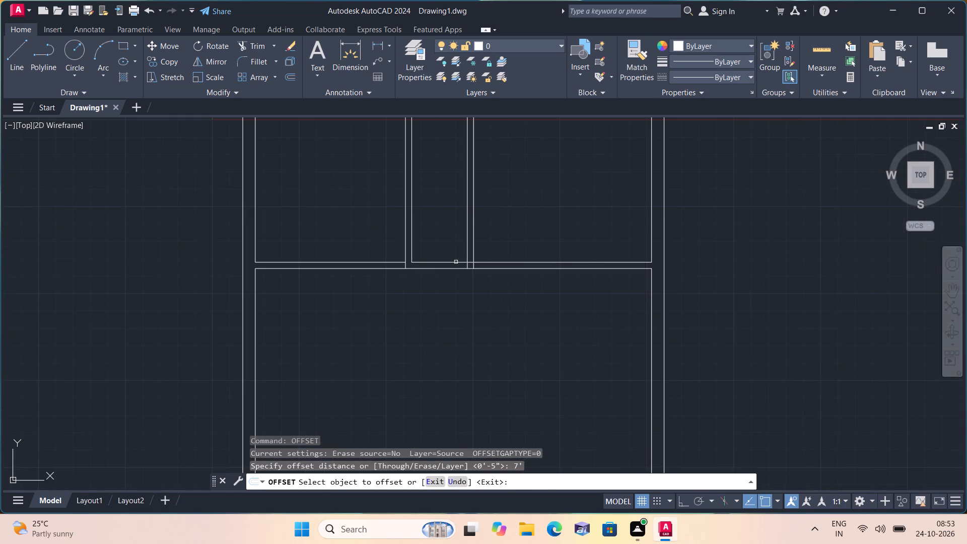
left_click(456, 262)
left_click(443, 167)
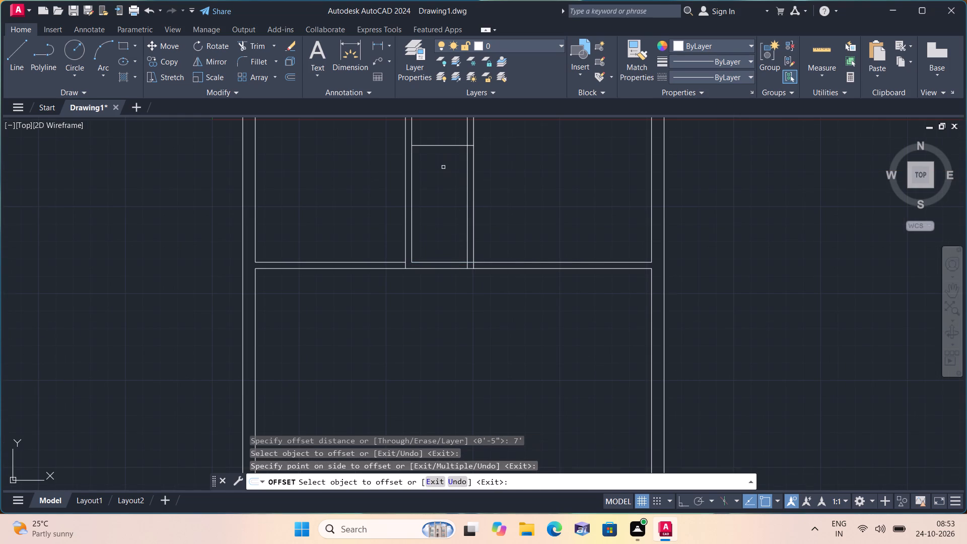
key("space")
Offset the new horizontal line in the middle room 4.5" upward to form a partition wall.
key("space")
type("4.5\"")
key("space")
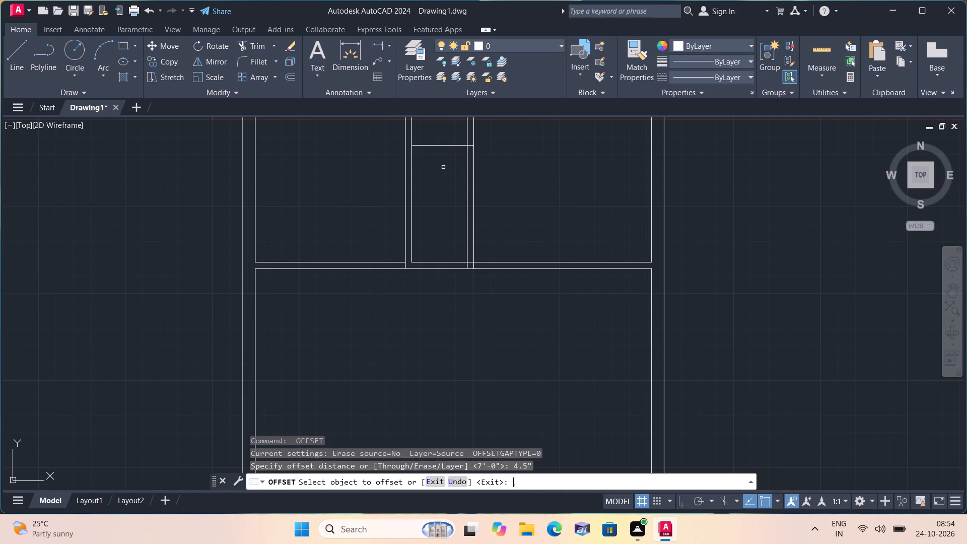
middle_click_drag(443, 167, 483, 301)
middle_click_drag(425, 134, 449, 225)
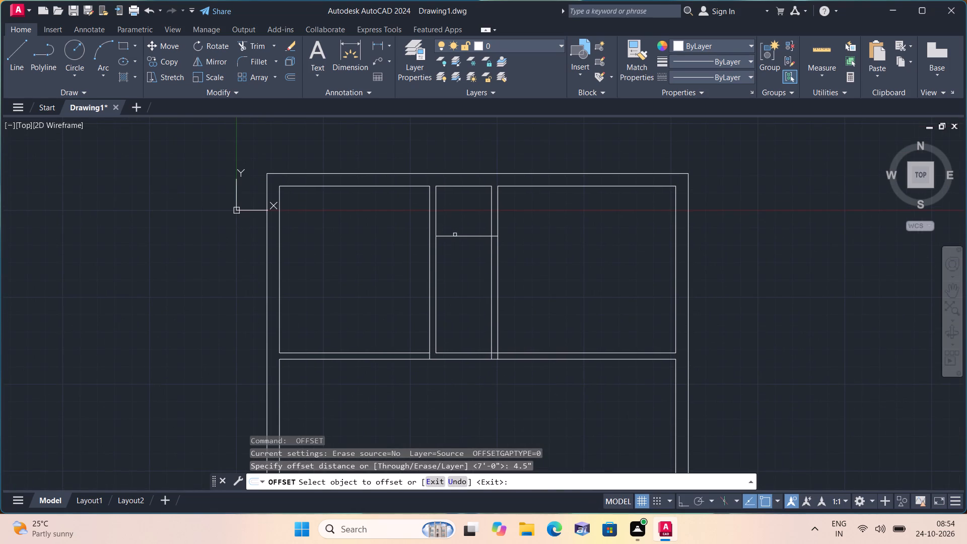
left_click(455, 235)
left_click(459, 217)
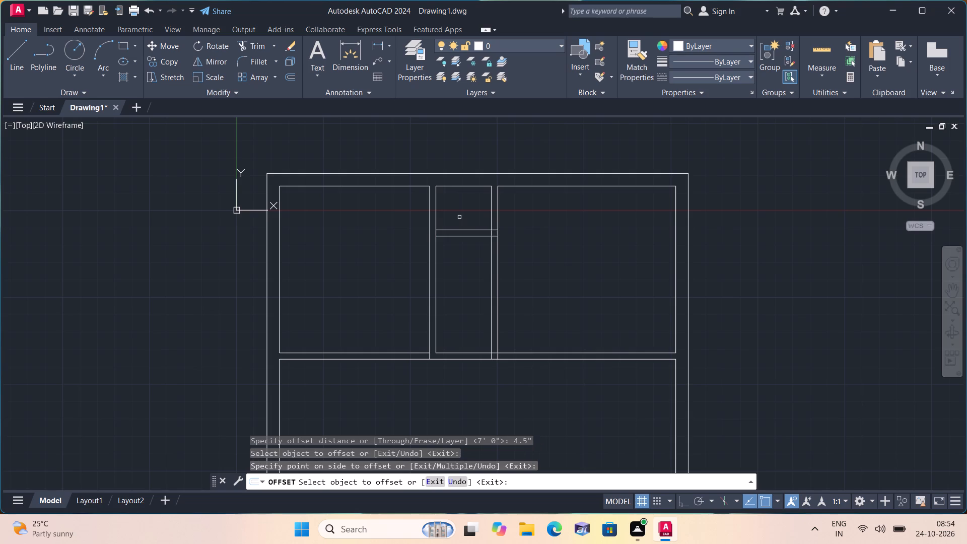
Trim the overlapping line segments where the middle room's new horizontal wall meets the left and right partitions.
key("space")
type("trim")
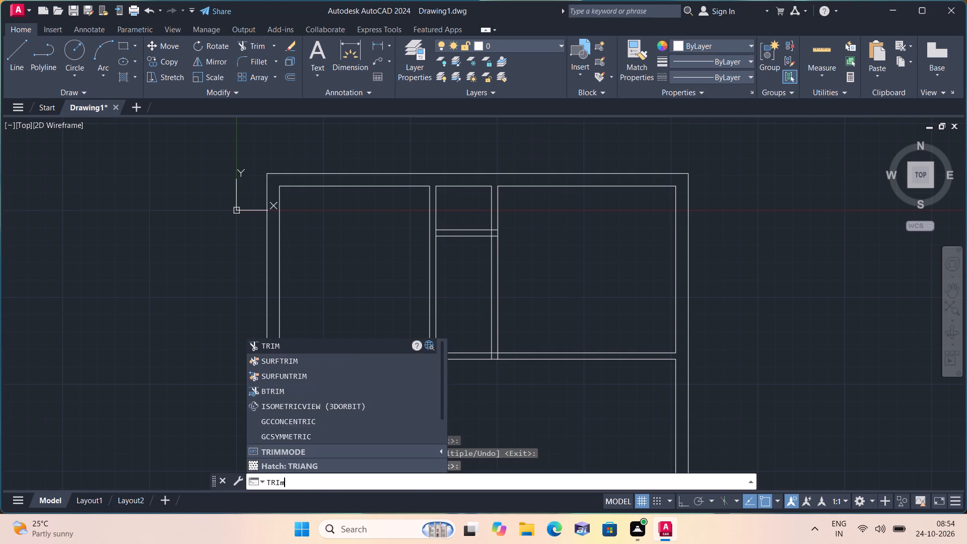
key("space")
scroll(454, 232, "up", 2)
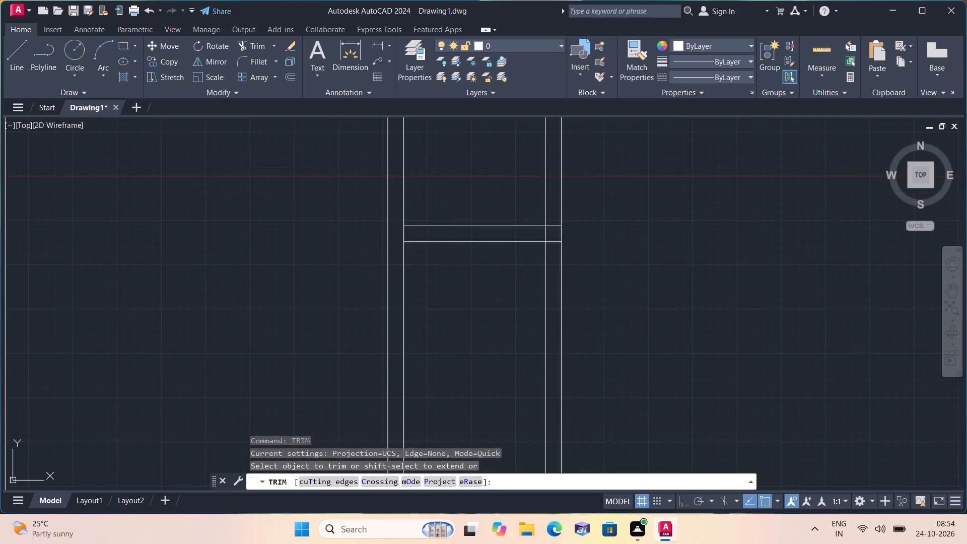
scroll(454, 233, "up", 1)
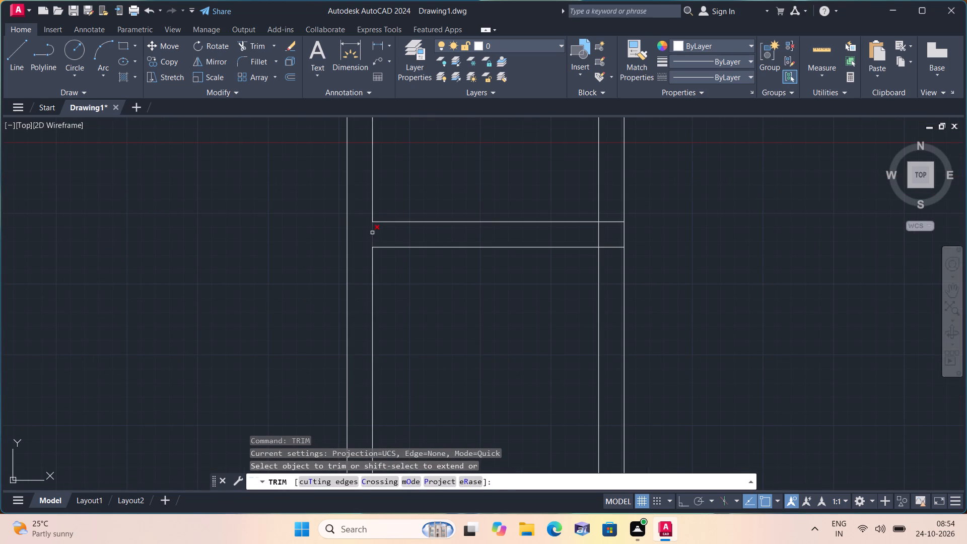
left_click(372, 233)
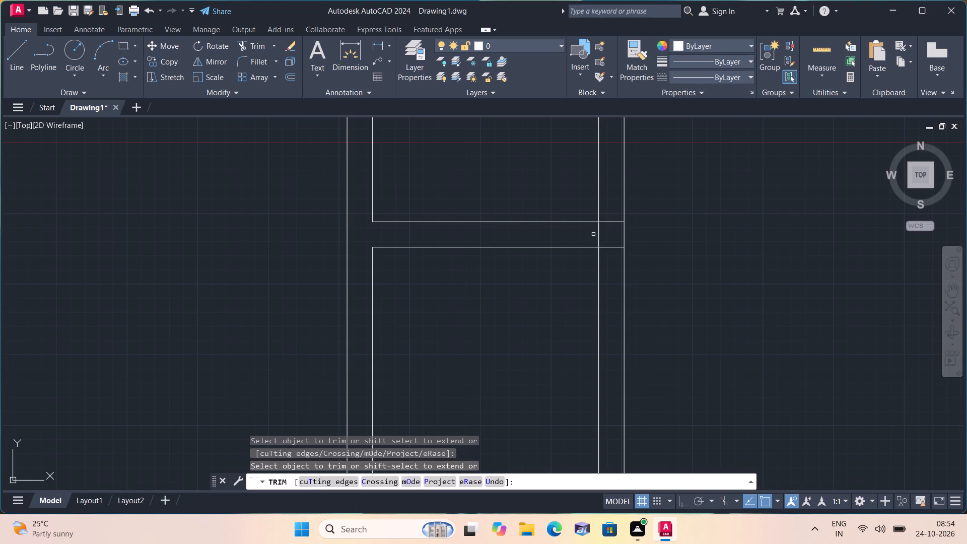
left_click(593, 234)
left_click(620, 219)
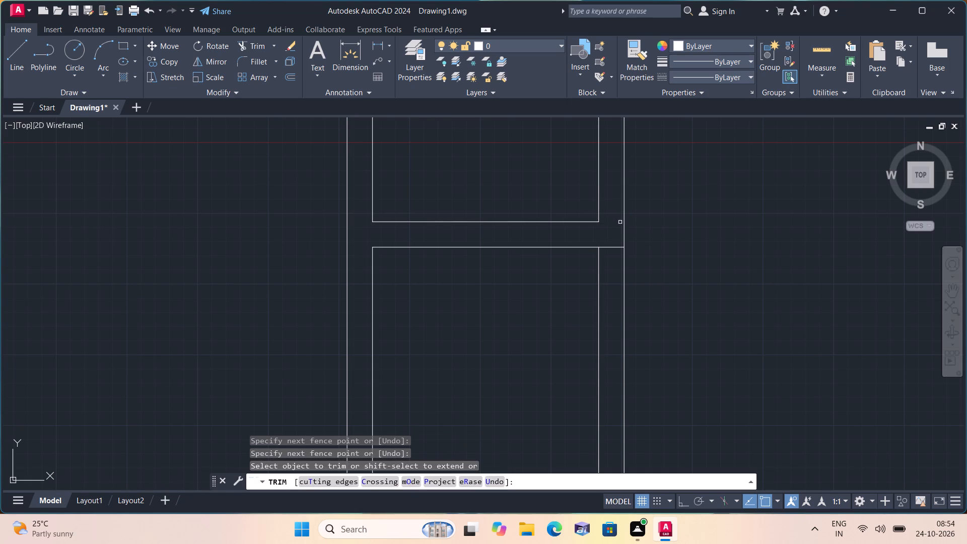
left_click(614, 246)
scroll(611, 241, "down", 3)
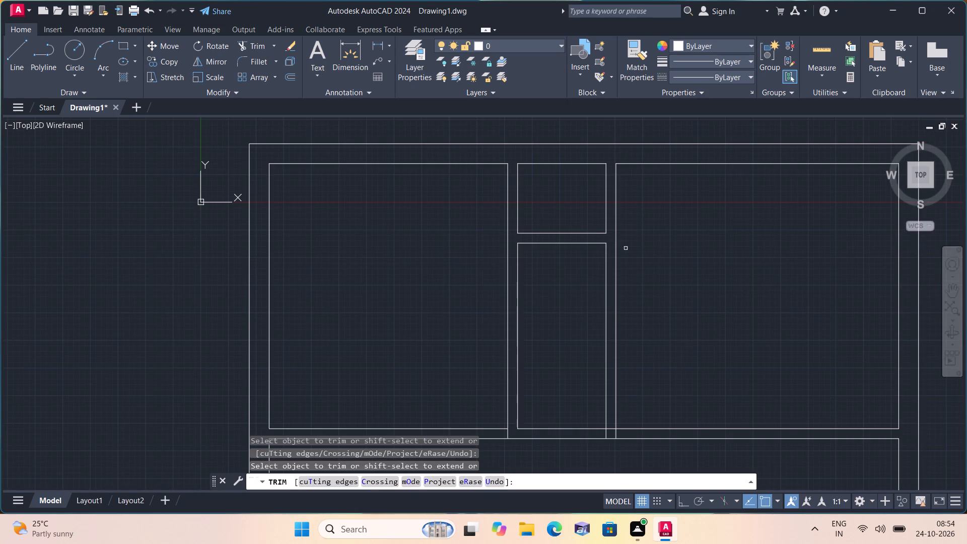
middle_click_drag(651, 272, 609, 224)
scroll(648, 271, "down", 1)
scroll(609, 224, "down", 1)
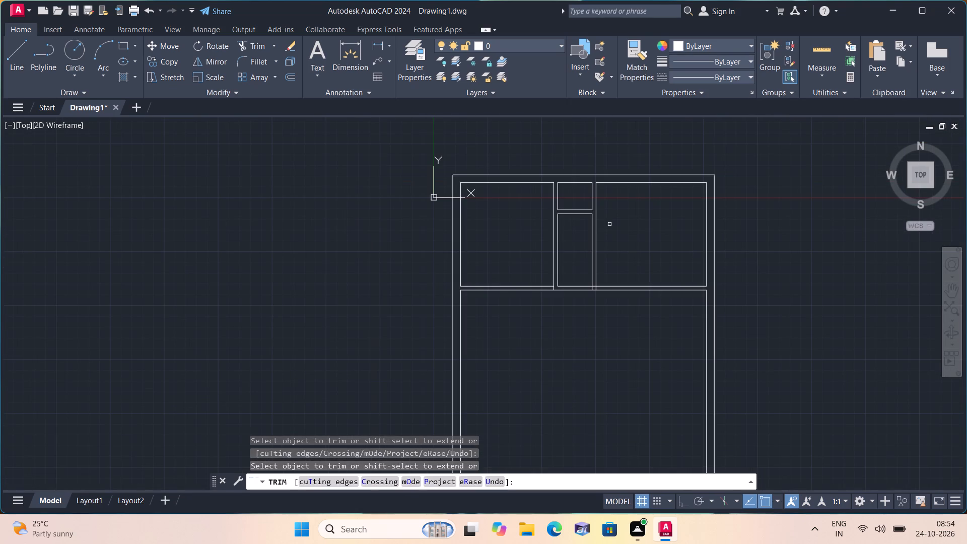
scroll(609, 224, "up", 1)
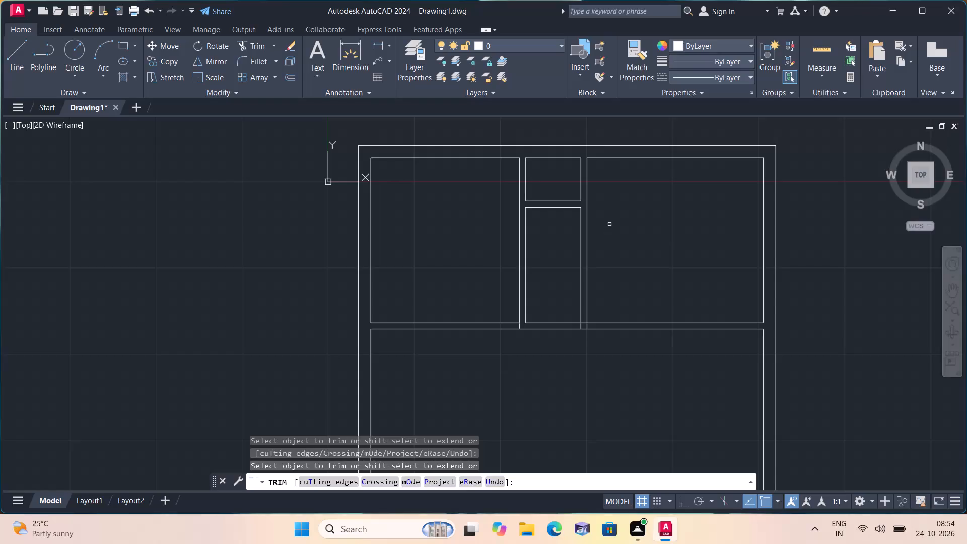
key("space")
Draw a short line across the cross wall's thickness along the left partition's left face.
type("l")
key("space")
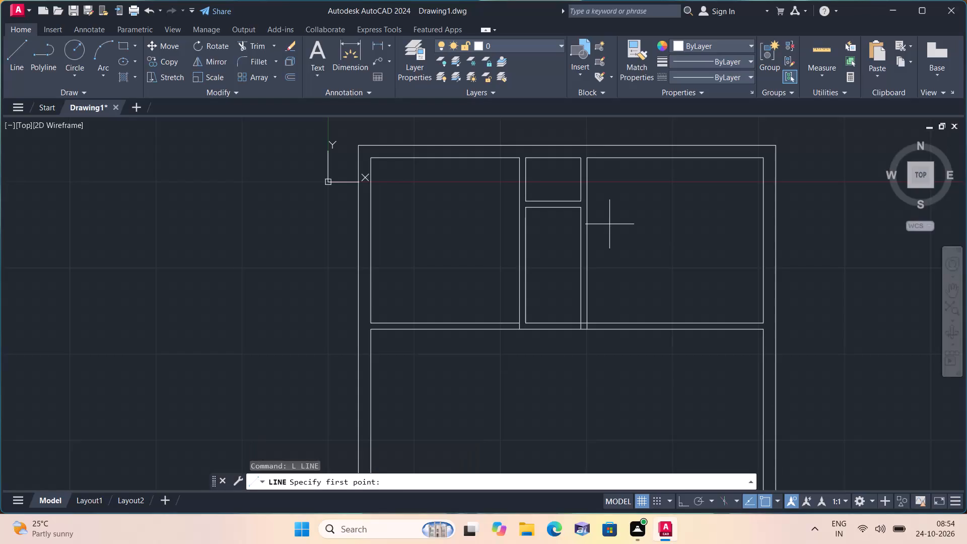
scroll(514, 293, "up", 1)
scroll(521, 340, "up", 2)
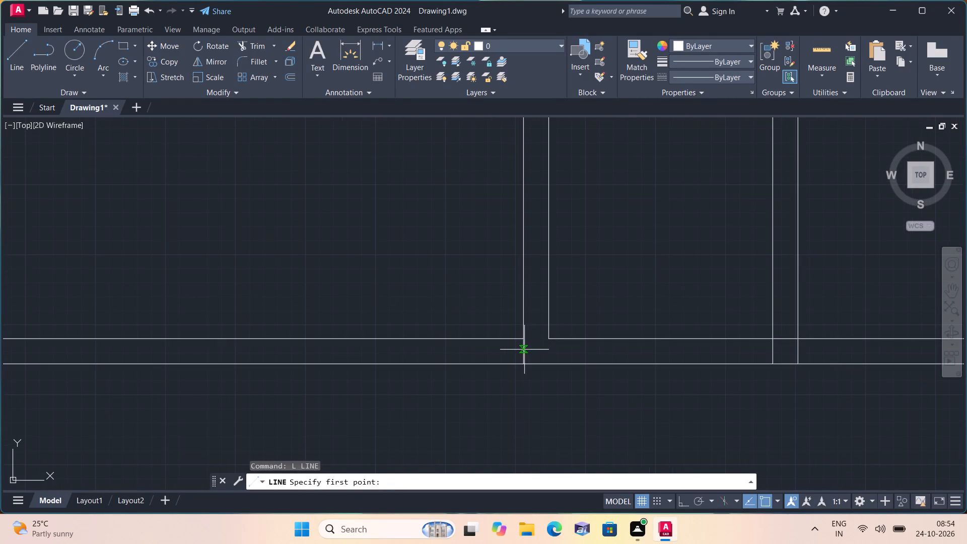
scroll(525, 353, "up", 1)
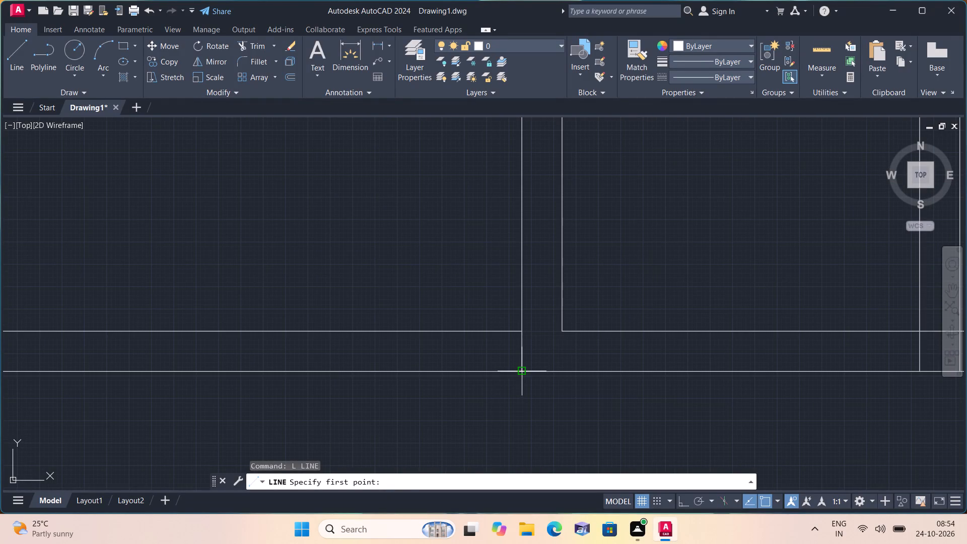
left_click(522, 373)
left_click(523, 331)
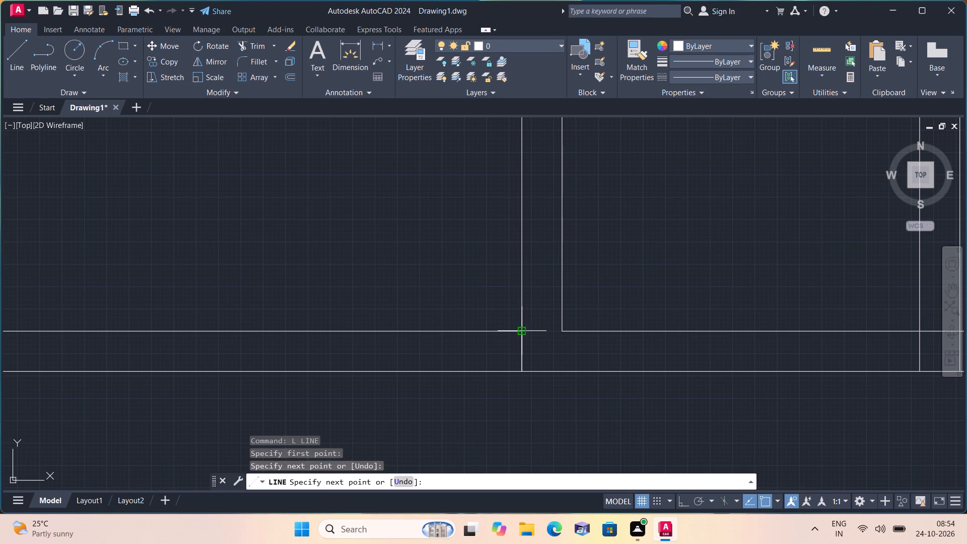
key("space")
From the short line's midpoint, draw 2", 2' and 2" segments leftward along the cross wall with ortho on, finishing up at its upper line.
key("space")
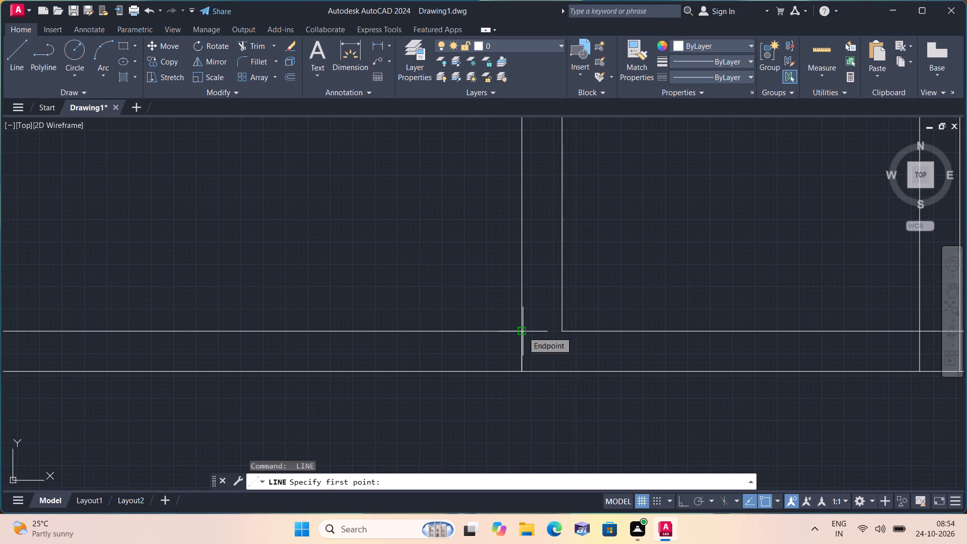
scroll(517, 369, "up", 2)
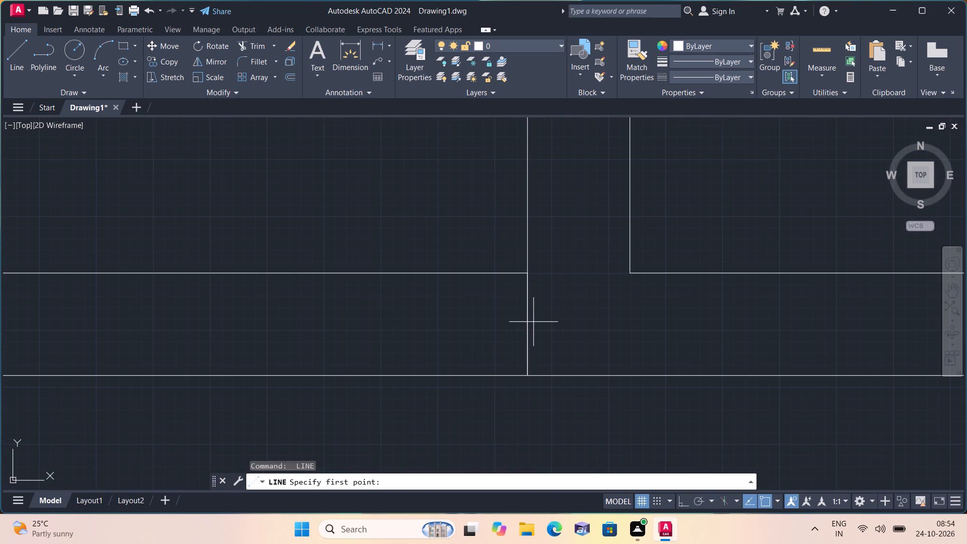
left_click(530, 324)
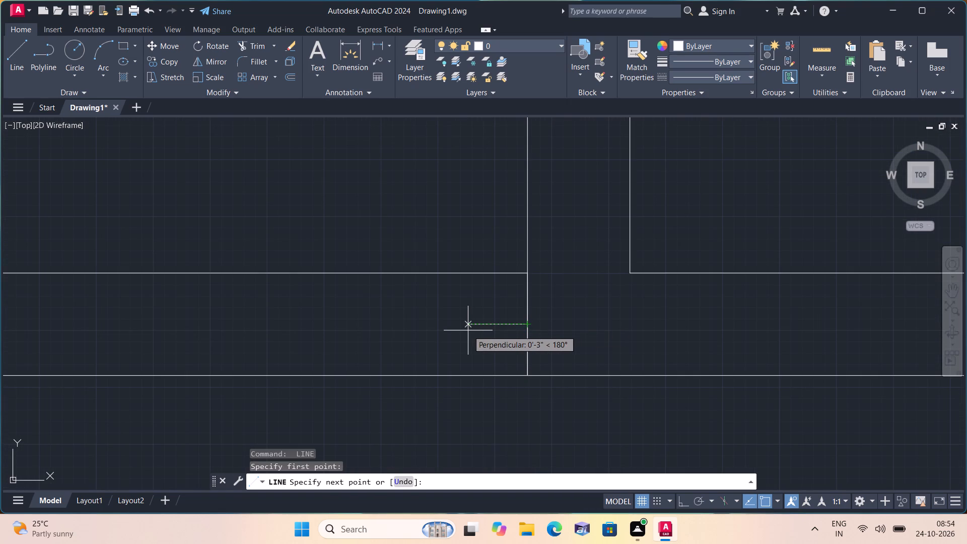
type("2\"")
key("space")
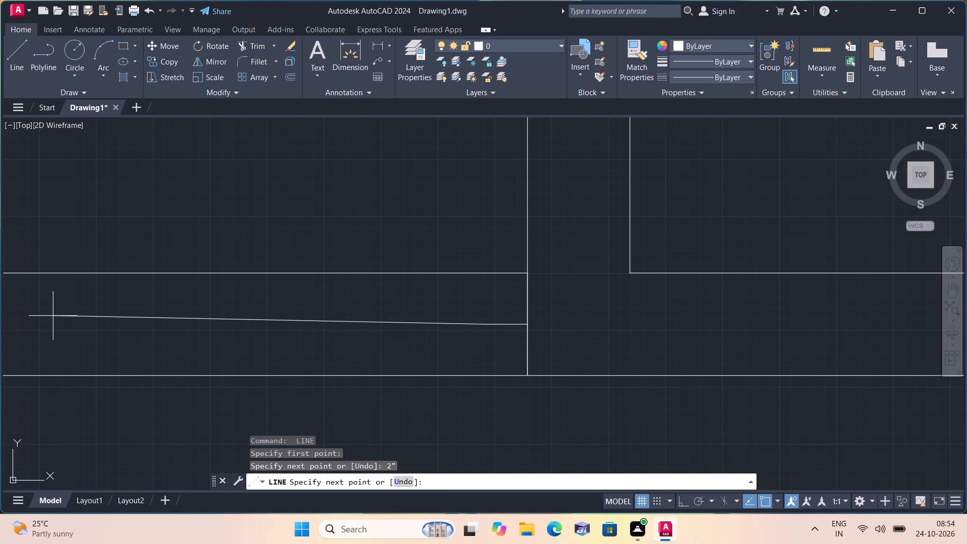
key("F8")
type("2'")
key("space")
scroll(53, 316, "down", 3)
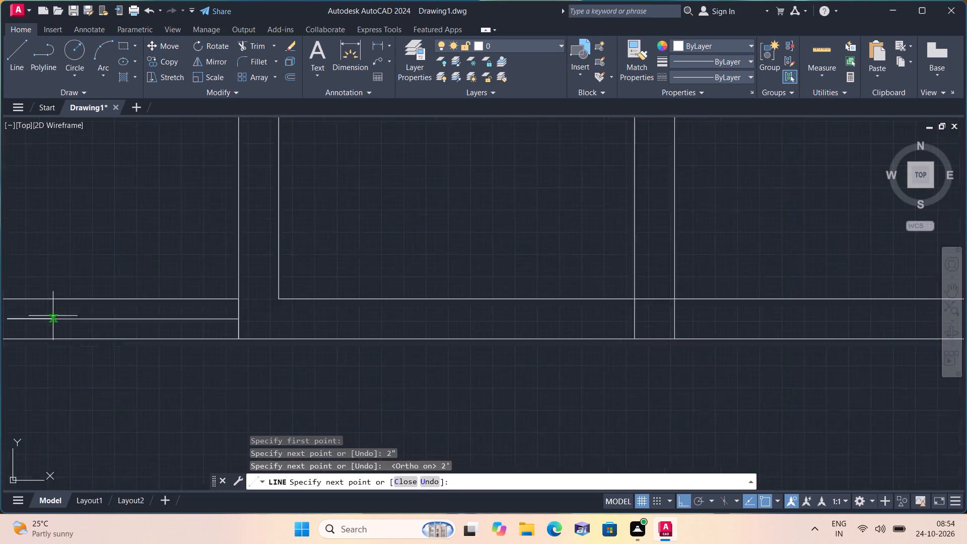
middle_click_drag(53, 316, 385, 334)
scroll(53, 316, "down", 1)
middle_click_drag(173, 341, 465, 334)
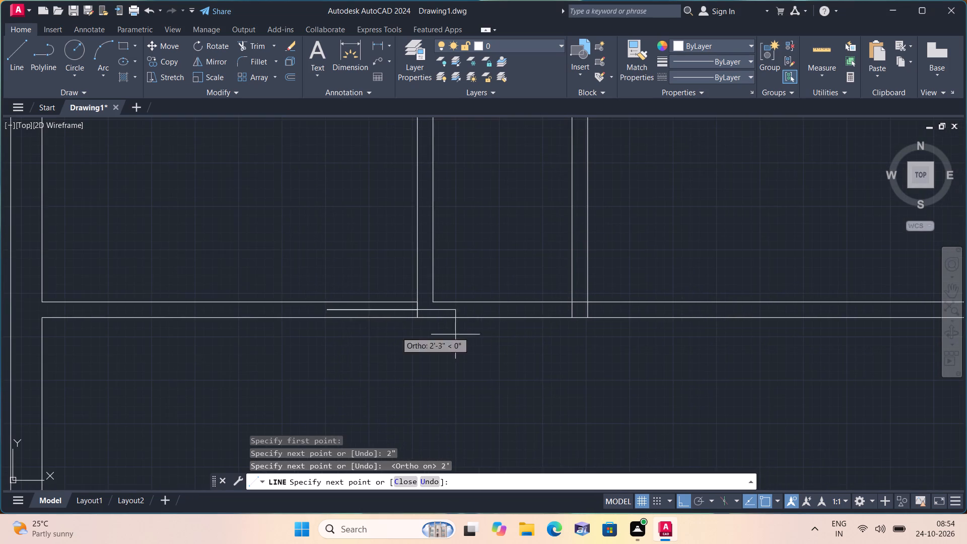
scroll(185, 309, "up", 1)
type("2\"")
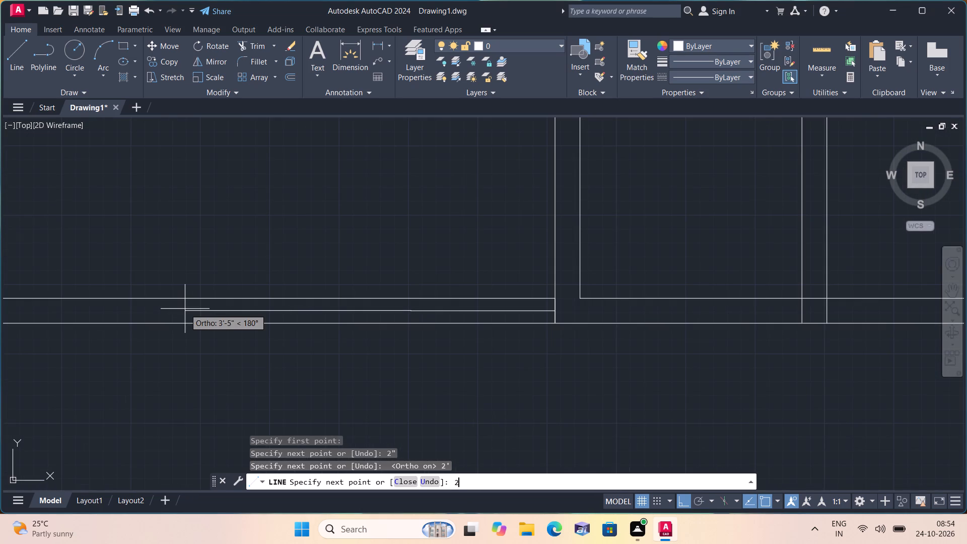
key("space")
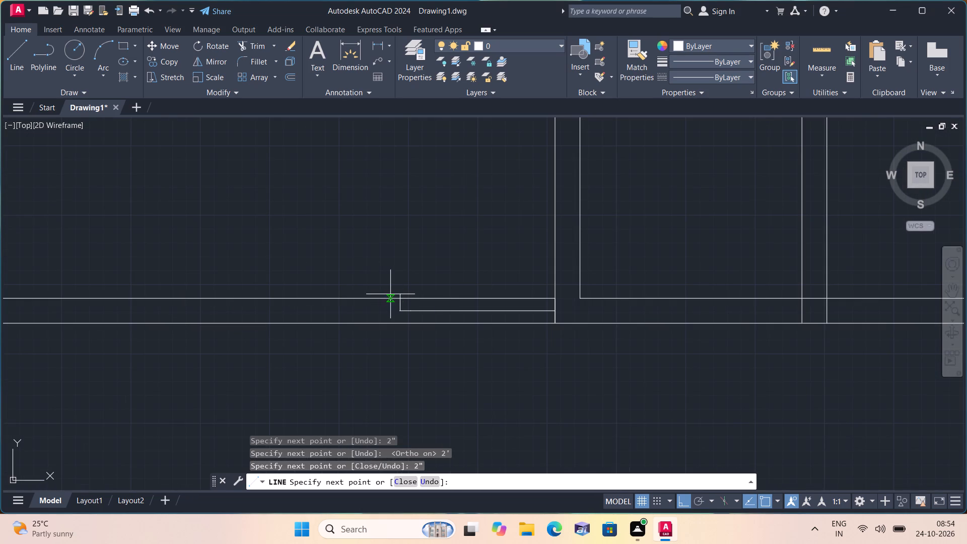
left_click(401, 298)
key("space")
Draw a line from the lower end of the new left jamb line down to the cross wall's lower line.
key("space")
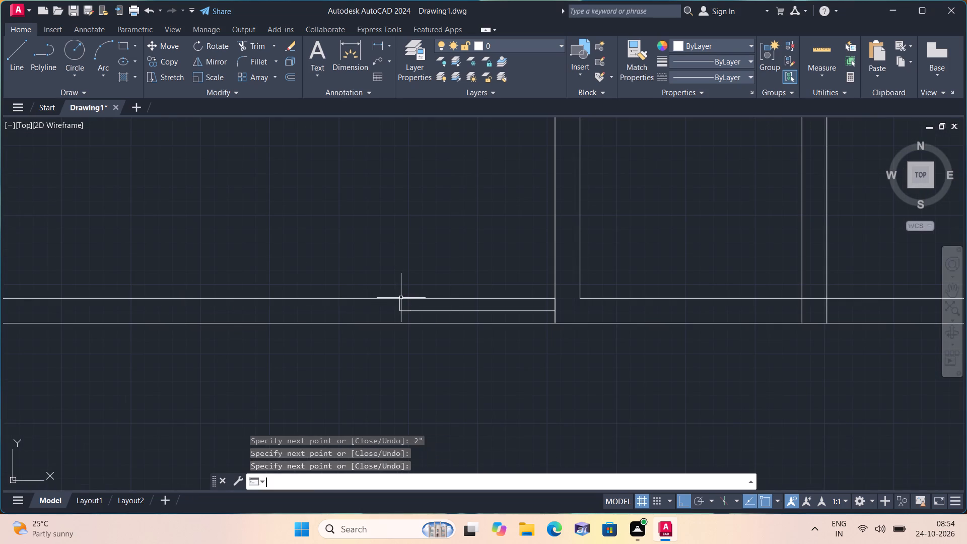
scroll(405, 324, "up", 3)
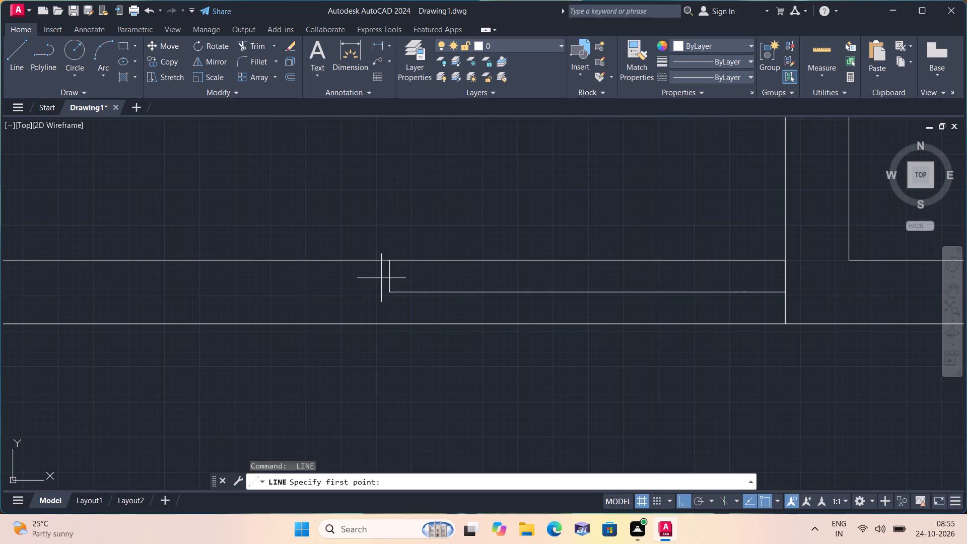
left_click(393, 294)
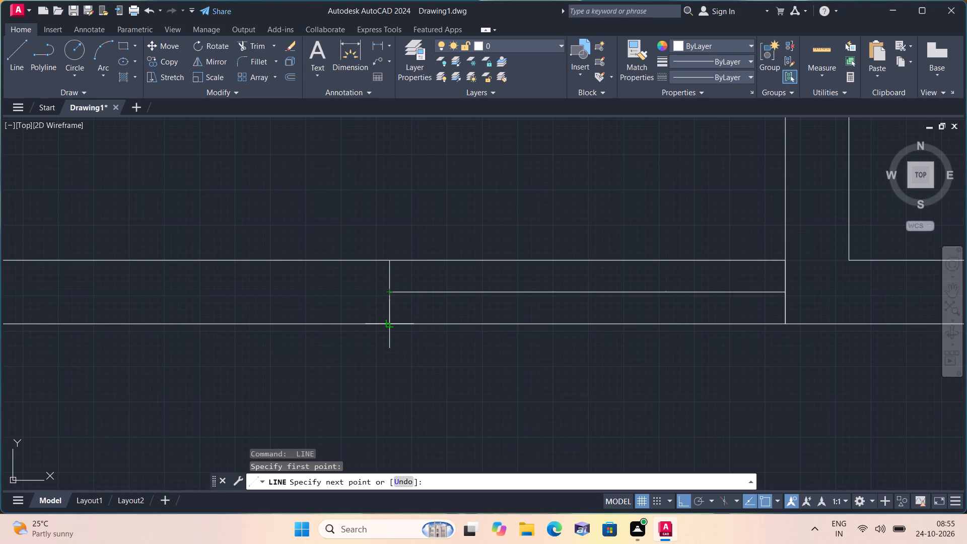
left_click(391, 323)
key("space")
Trim the cross wall lines between the jambs and the 2' centre segment, plus the overlapping line pieces at the partition-side jamb.
type("trim")
key("space")
scroll(421, 302, "down", 2)
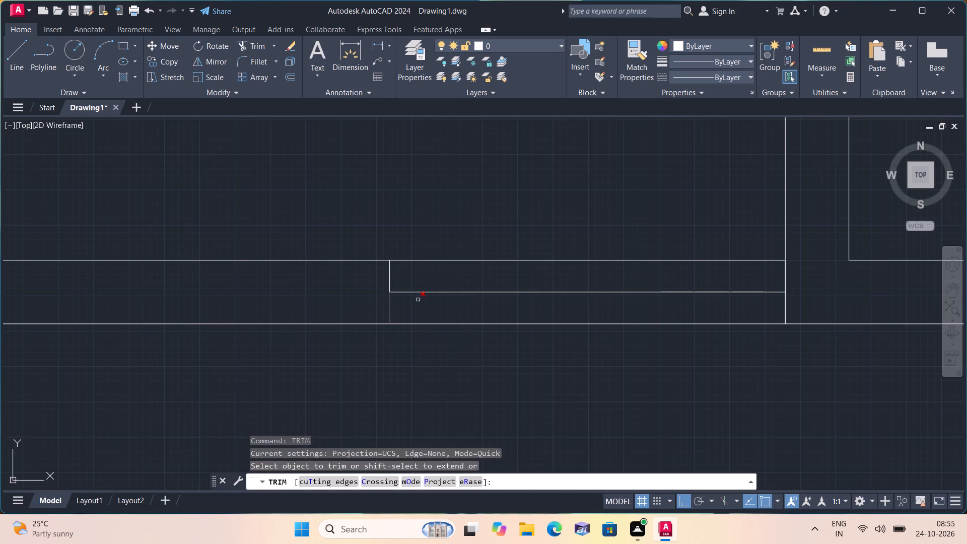
left_click_drag(477, 242, 515, 335)
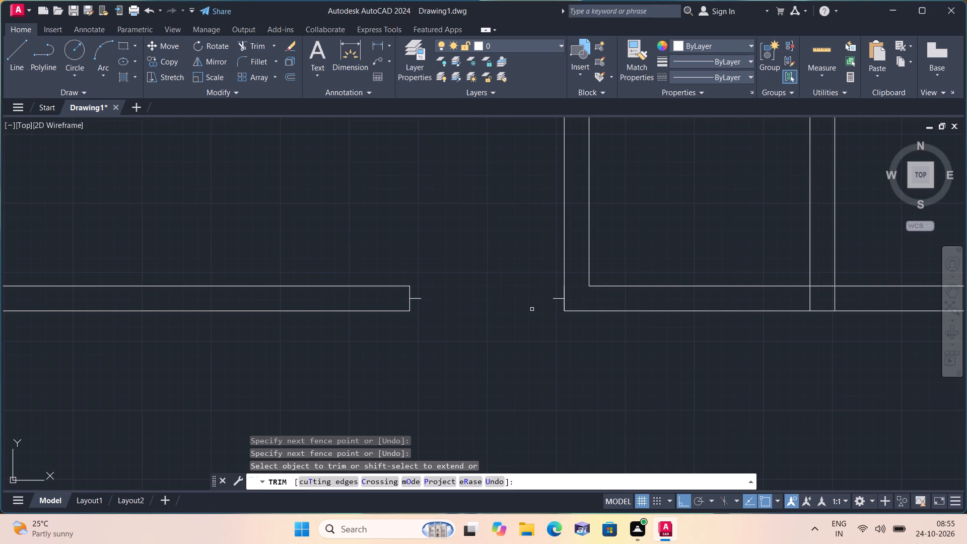
scroll(533, 307, "up", 1)
scroll(584, 294, "up", 2)
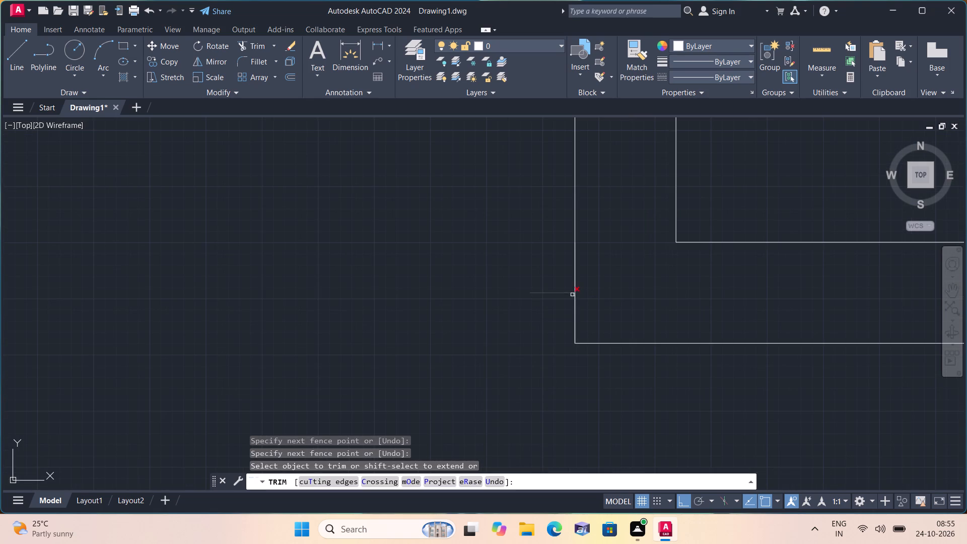
left_click(574, 302)
left_click(577, 281)
scroll(620, 280, "down", 1)
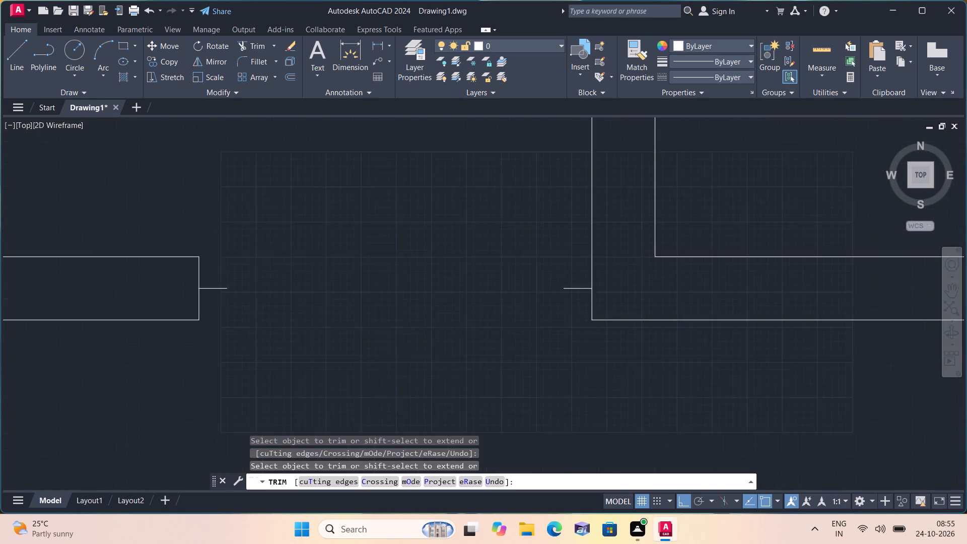
scroll(620, 280, "down", 1)
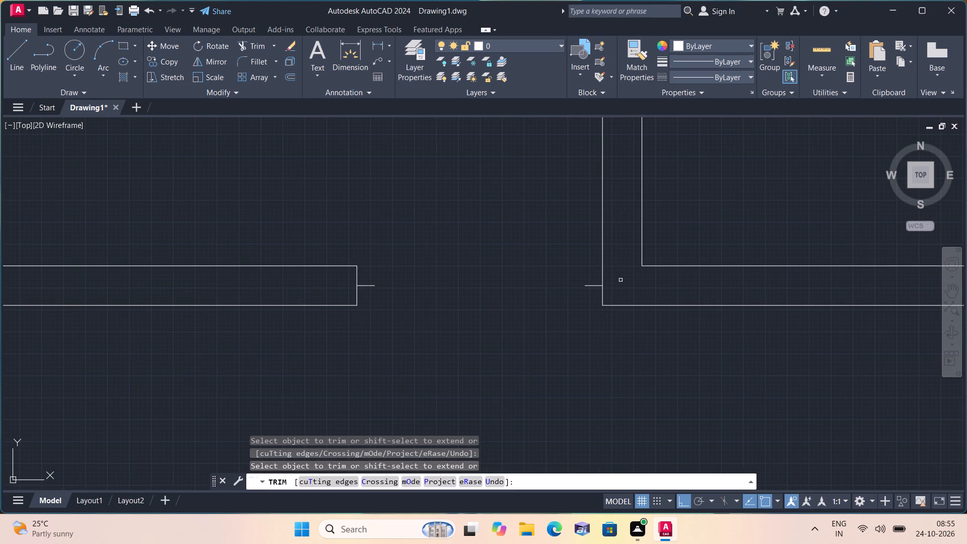
Trim the right partition's left line where it crosses the cross wall's thickness.
scroll(620, 280, "down", 1)
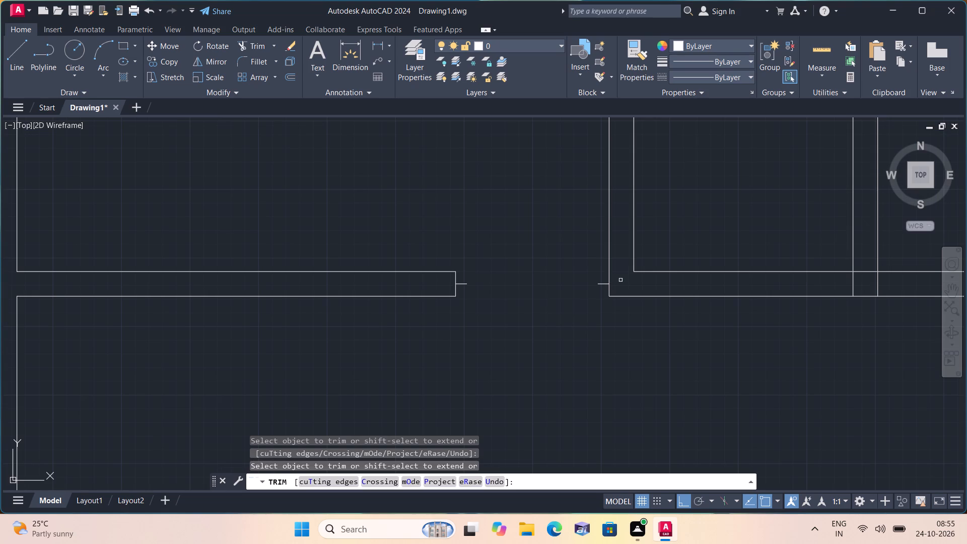
middle_click_drag(555, 337, 509, 365)
scroll(549, 338, "down", 2)
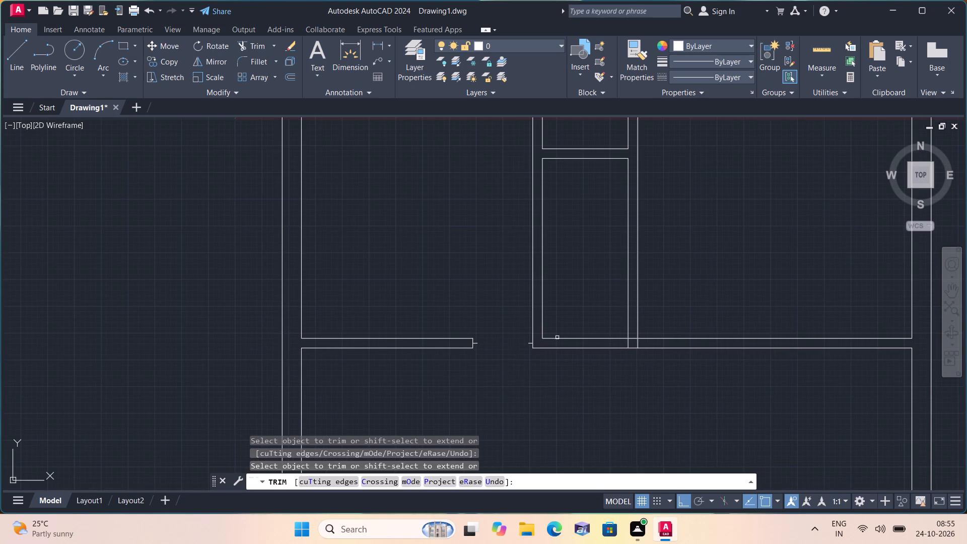
middle_click_drag(508, 365, 471, 393)
scroll(504, 365, "down", 1)
scroll(474, 398, "up", 1)
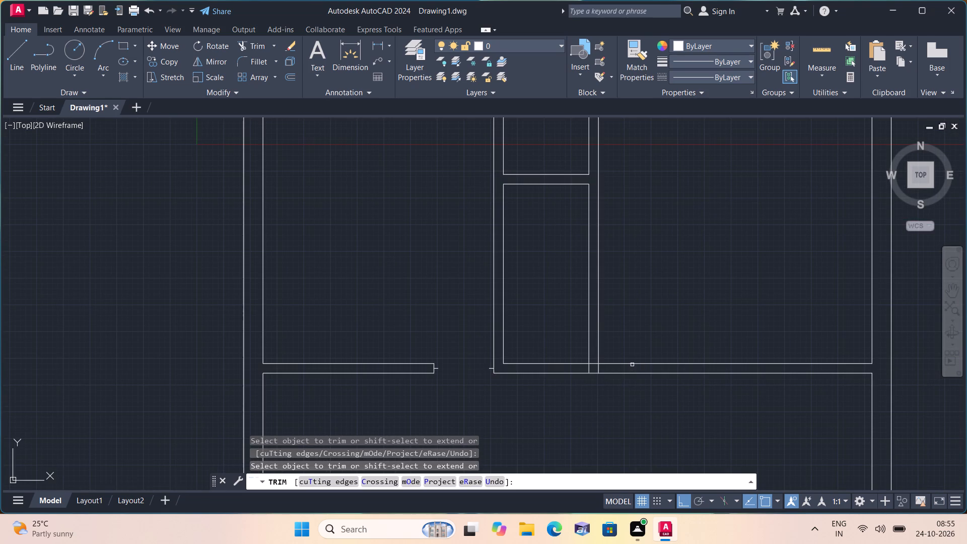
scroll(576, 365, "up", 1)
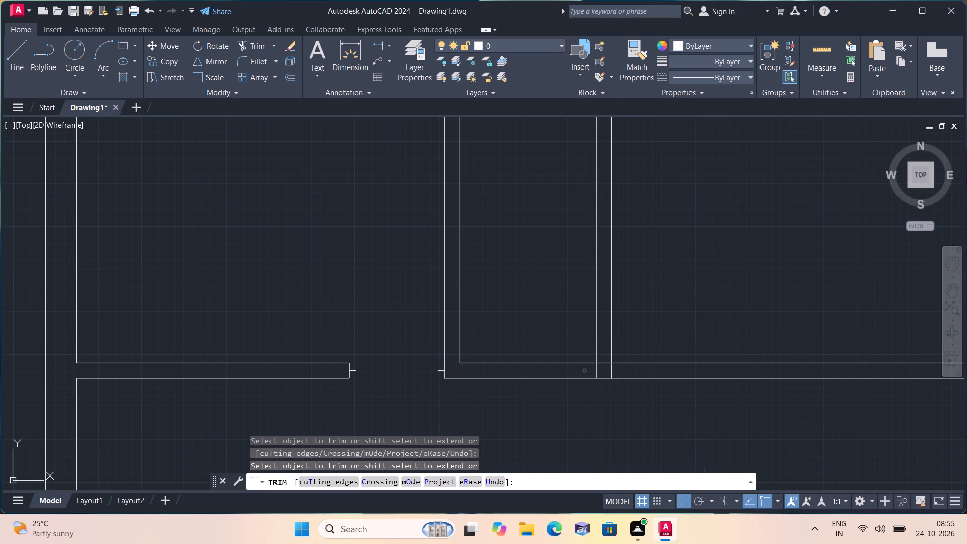
left_click(596, 373)
scroll(594, 372, "down", 2)
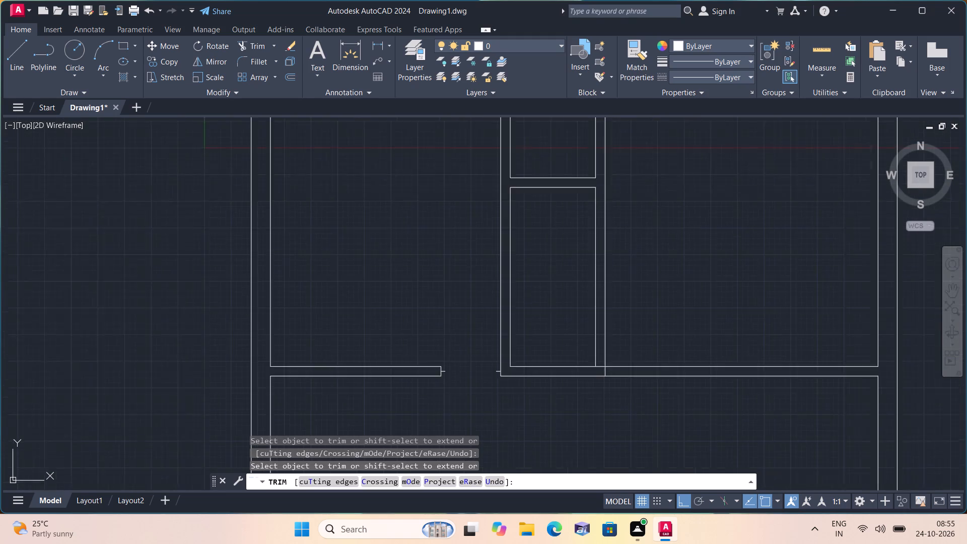
middle_click_drag(644, 416, 588, 390)
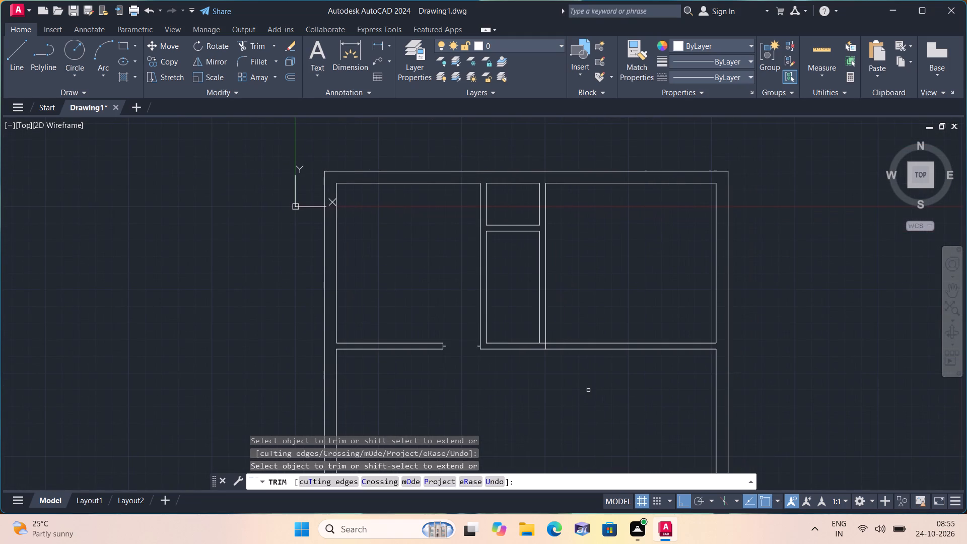
key("space")
Draw both corner-to-corner diagonals across the small compartment between the two partitions at the top wall.
type("l")
key("space")
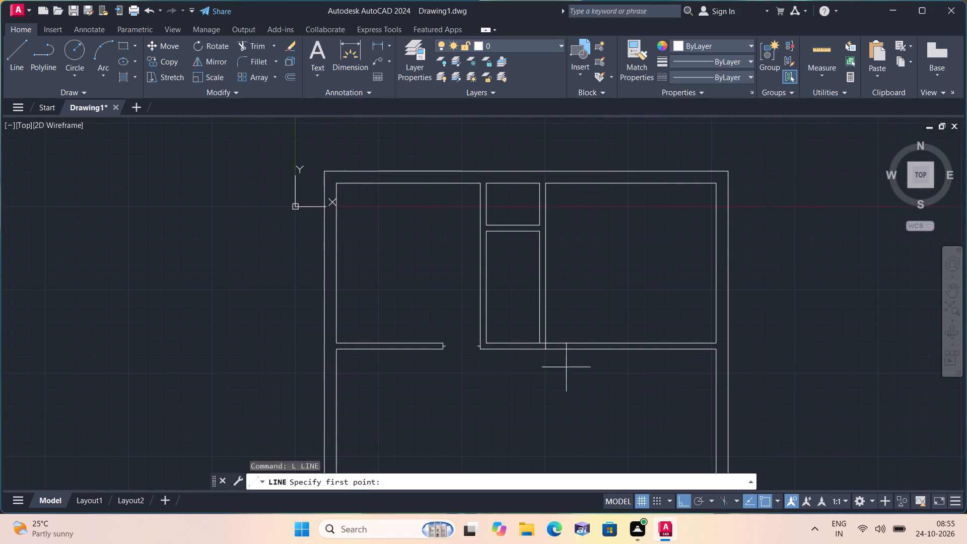
scroll(491, 201, "up", 2)
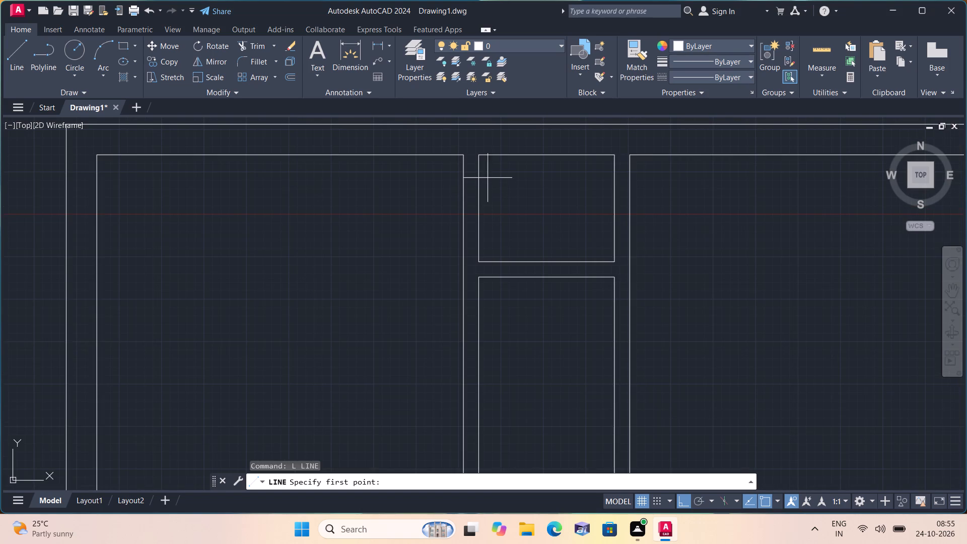
left_click(480, 152)
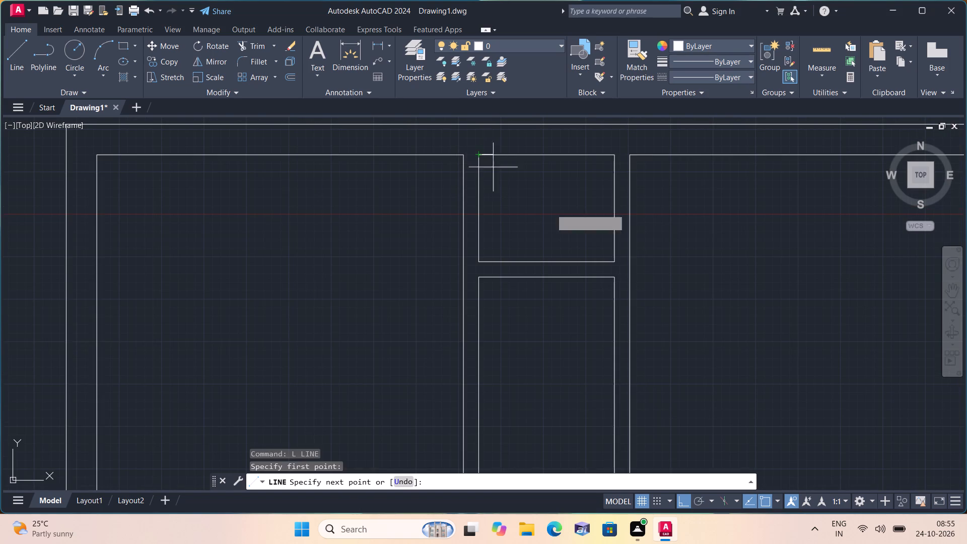
left_click(615, 264)
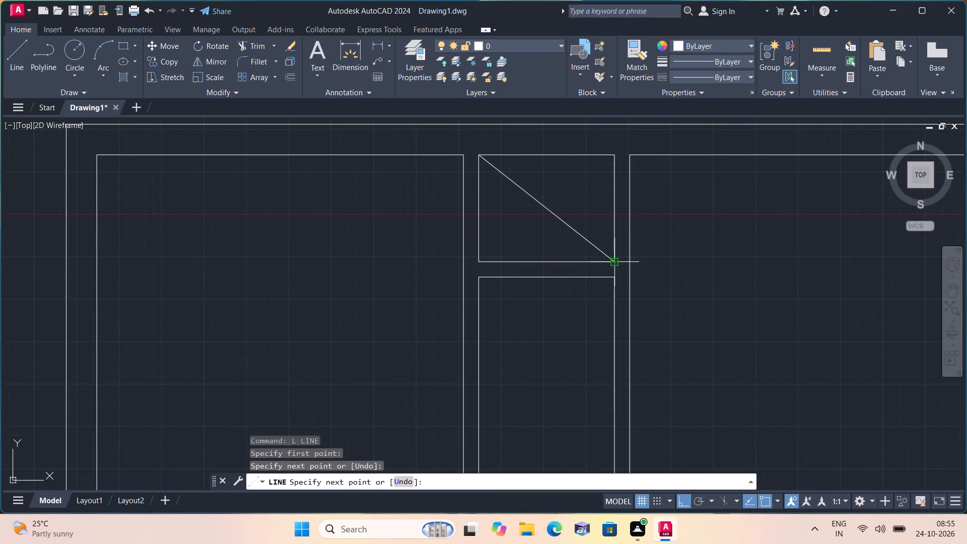
key("space")
key("space")
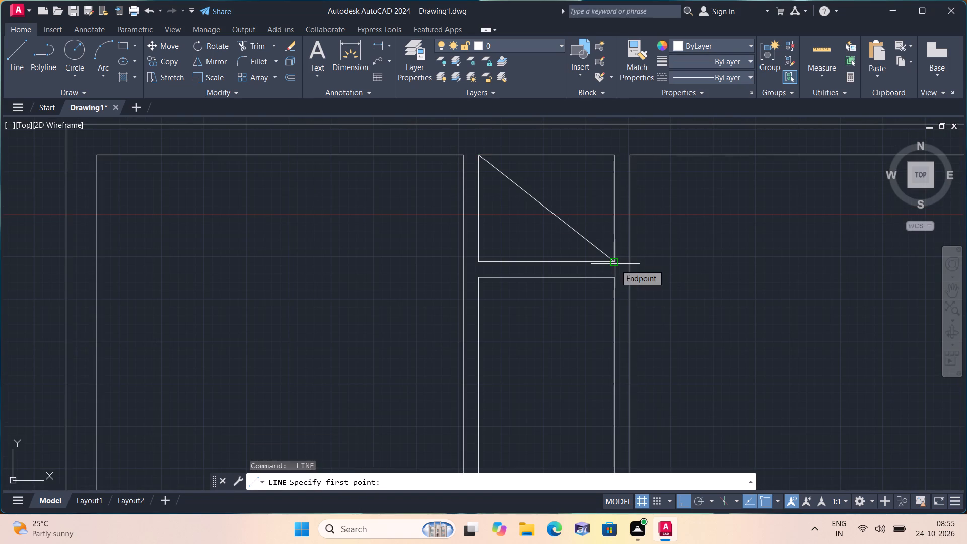
left_click(614, 153)
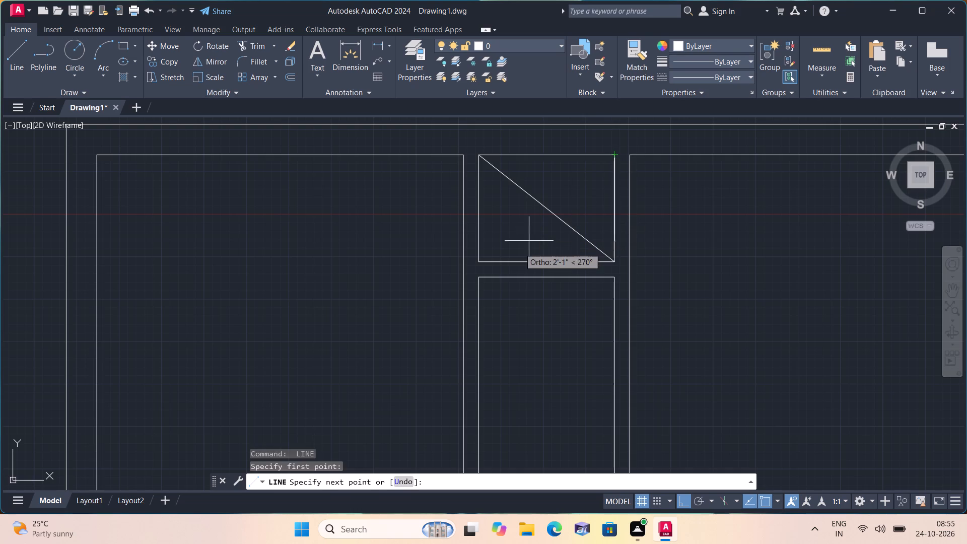
left_click(477, 259)
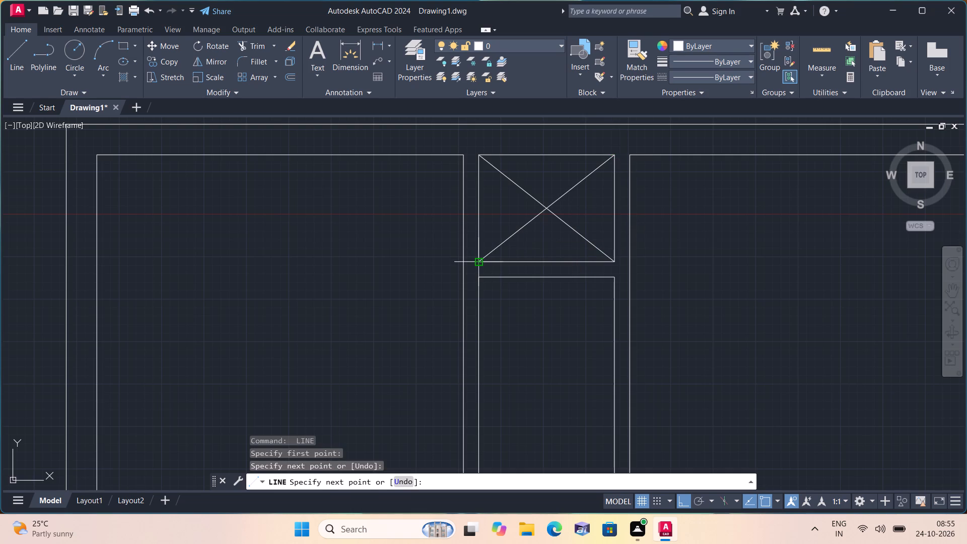
key("space")
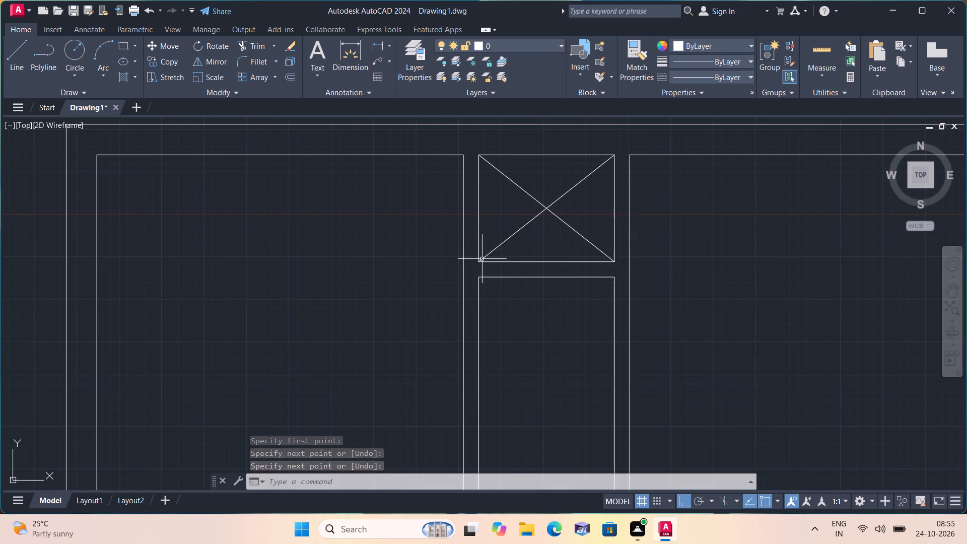
Draw short lines across the thickness of the wall below the crossed compartment, at its left end and at its midpoint.
key("l")
key("space")
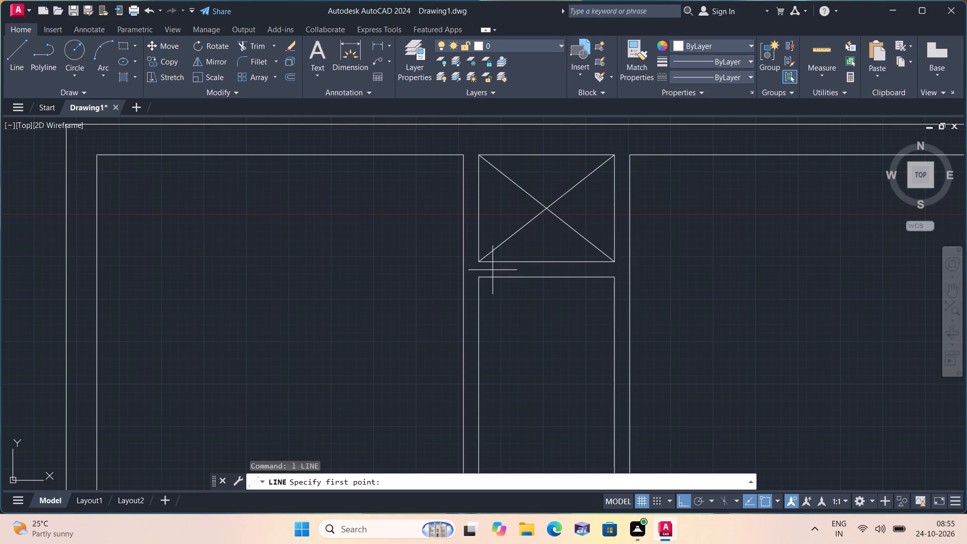
left_click(479, 263)
left_click(478, 279)
key("space")
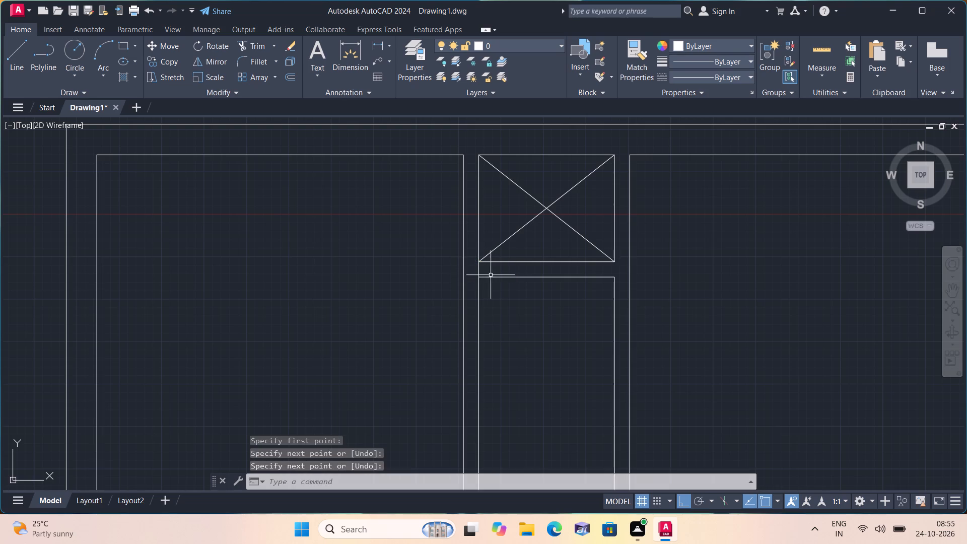
key("space")
left_click(547, 259)
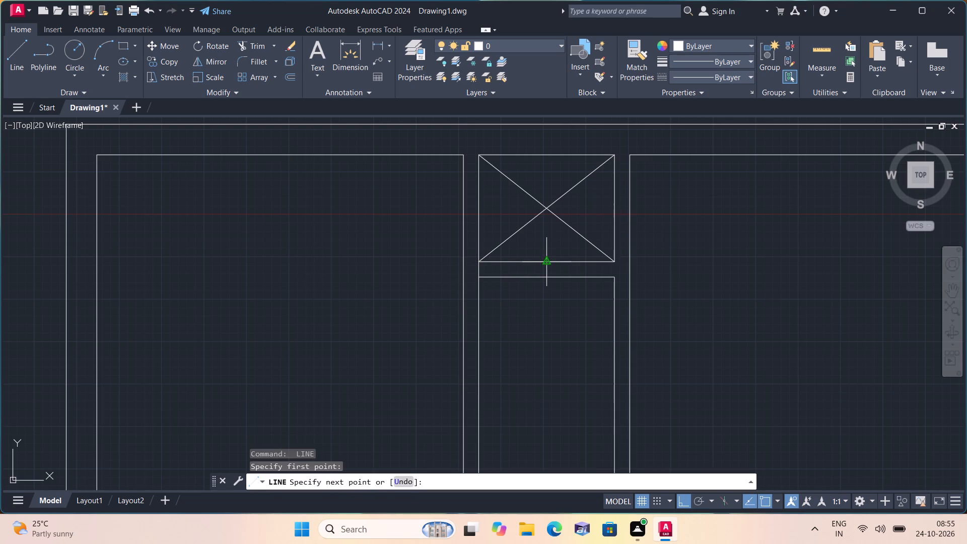
left_click(544, 276)
key("space")
scroll(543, 273, "up", 2)
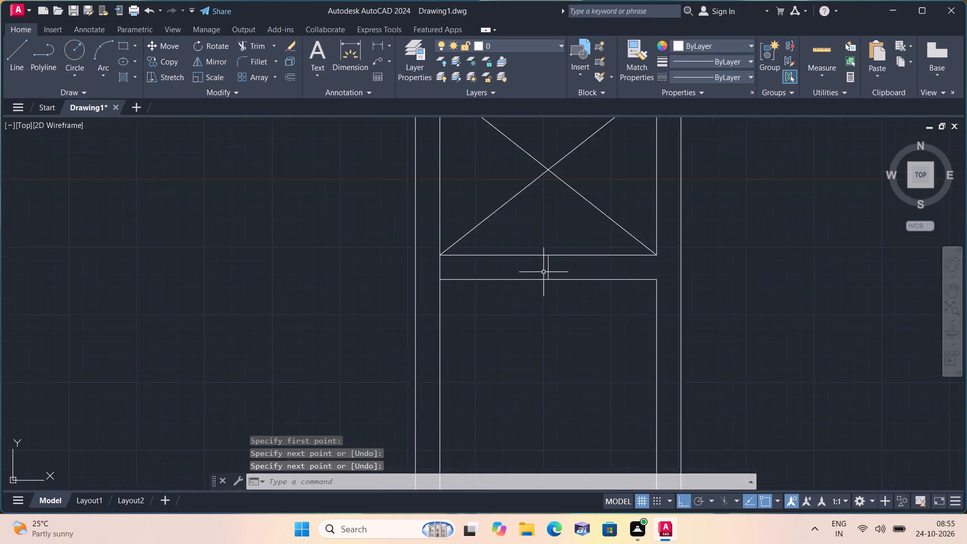
Draw a centre line from the midpoint of the middle short line to the left end of that wall.
key("space")
left_click(549, 266)
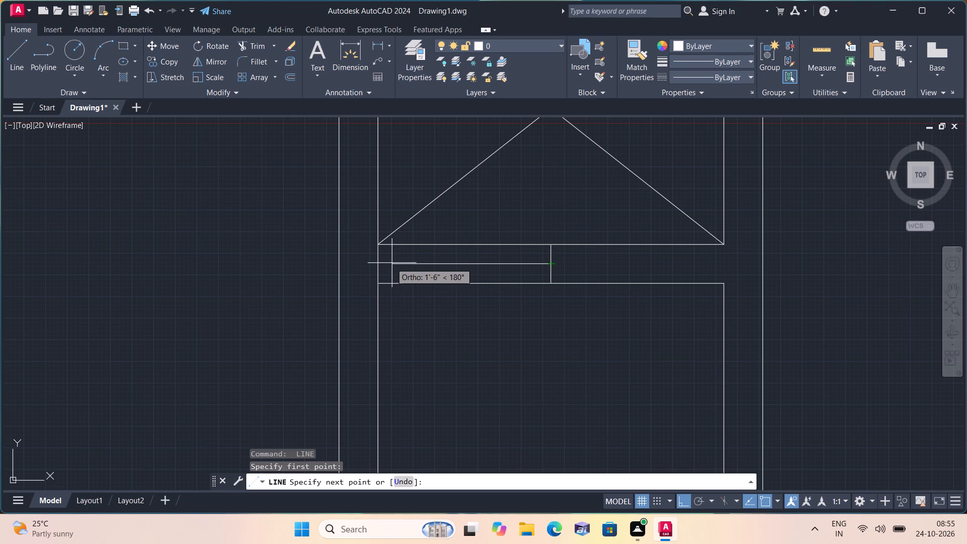
left_click(376, 265)
key("space")
scroll(376, 265, "down", 1)
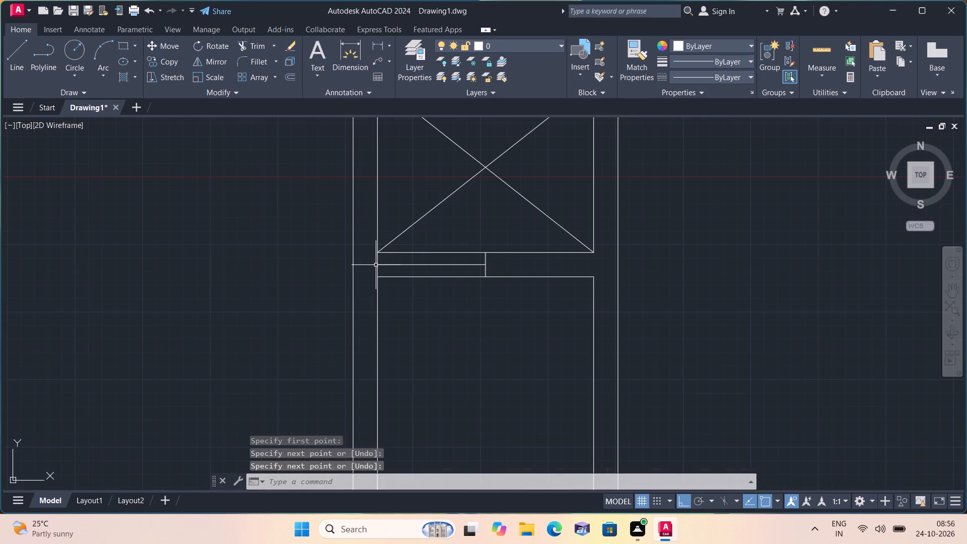
Draw a short line across the left partition's thickness, level with the crossed compartment's lower edge.
key("space")
left_click(380, 253)
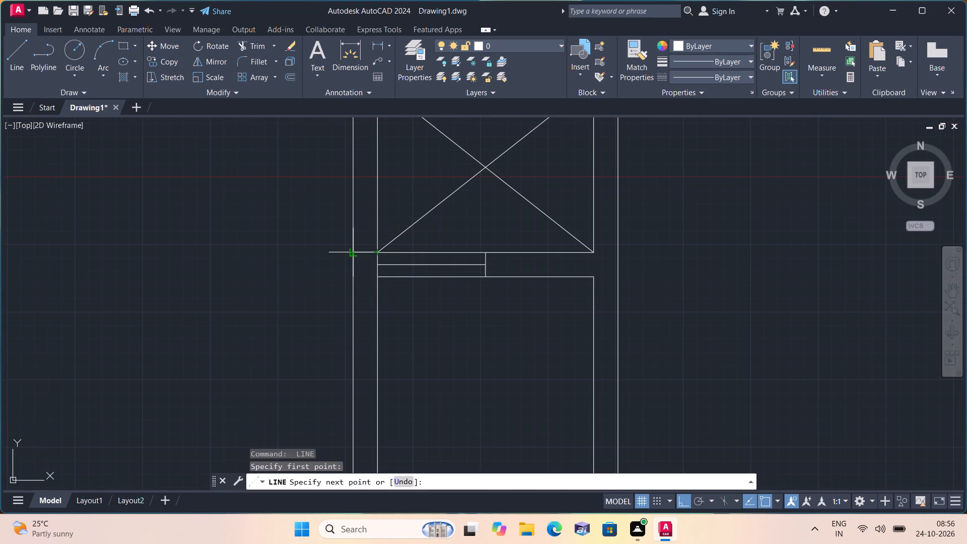
left_click(349, 252)
key("space")
scroll(362, 252, "up", 1)
Draw the left partition's centre line from the short line's midpoint up to the top wall, with short segments closing its top to both faces.
key("space")
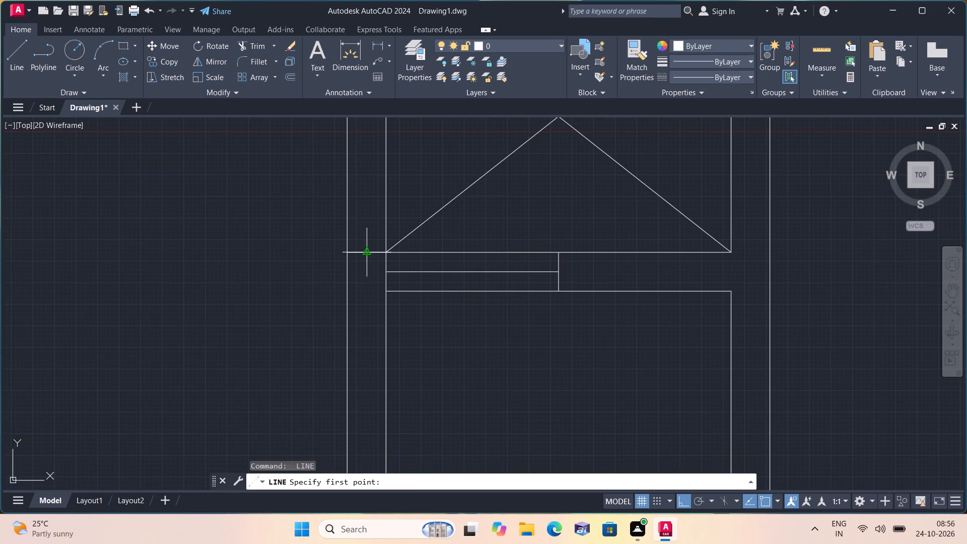
left_click(369, 253)
middle_click_drag(368, 194, 380, 423)
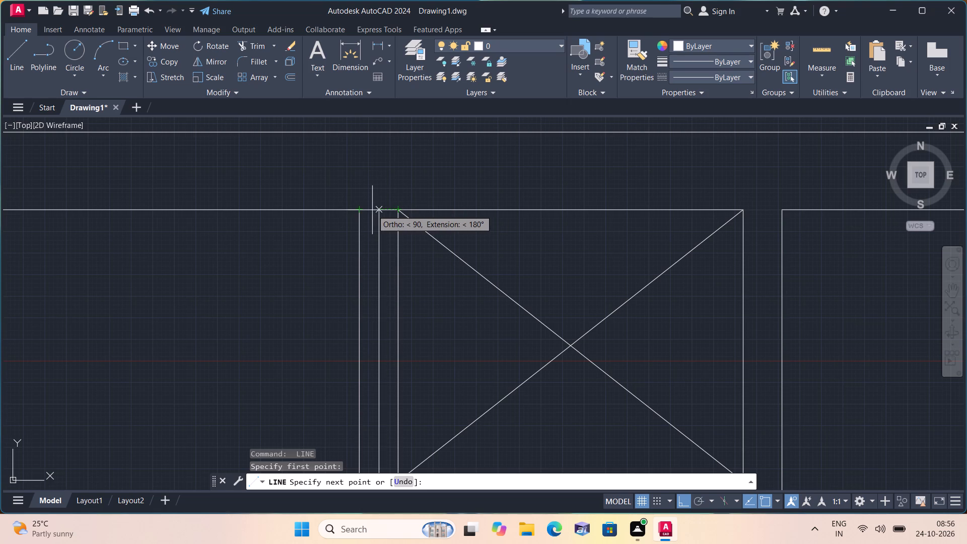
left_click(379, 211)
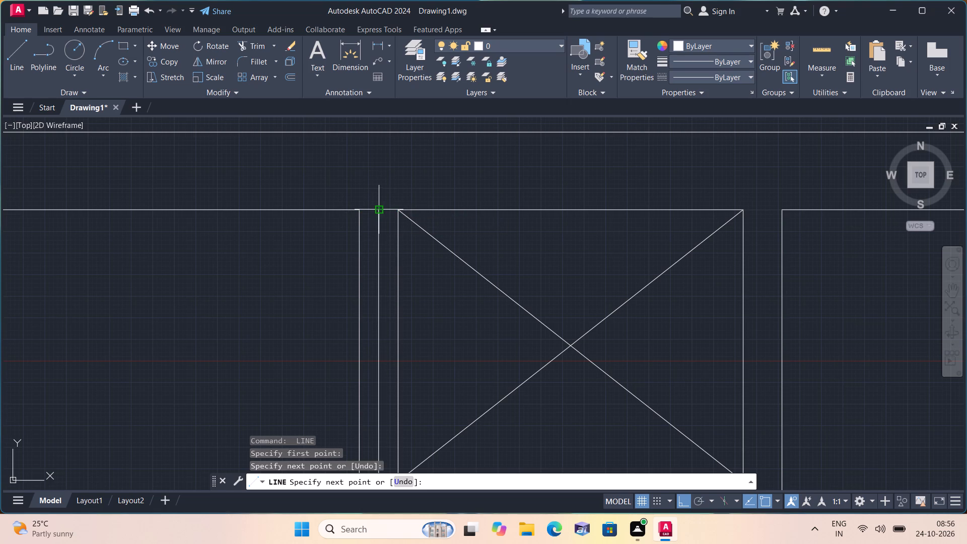
left_click(403, 210)
key("space")
key("space")
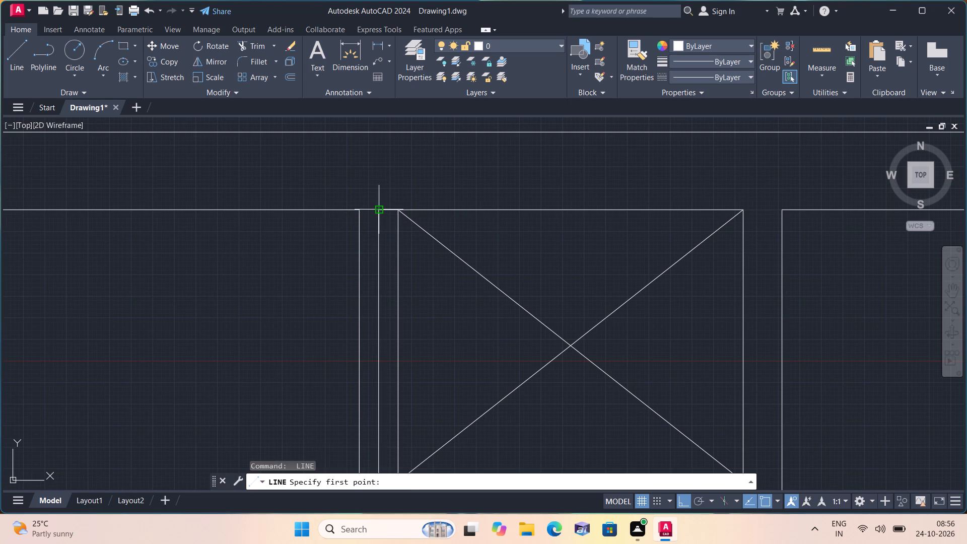
left_click(376, 211)
left_click(357, 211)
key("space")
Draw short lines across the right partition's thickness at the crossed compartment's upper and lower edges.
scroll(357, 211, "down", 2)
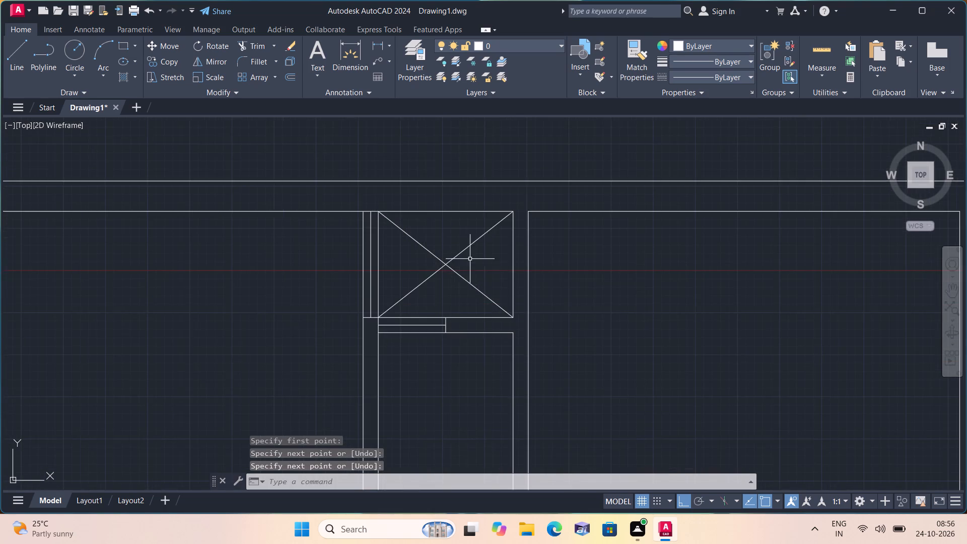
middle_click_drag(490, 271, 412, 221)
key("space")
scroll(414, 220, "up", 1)
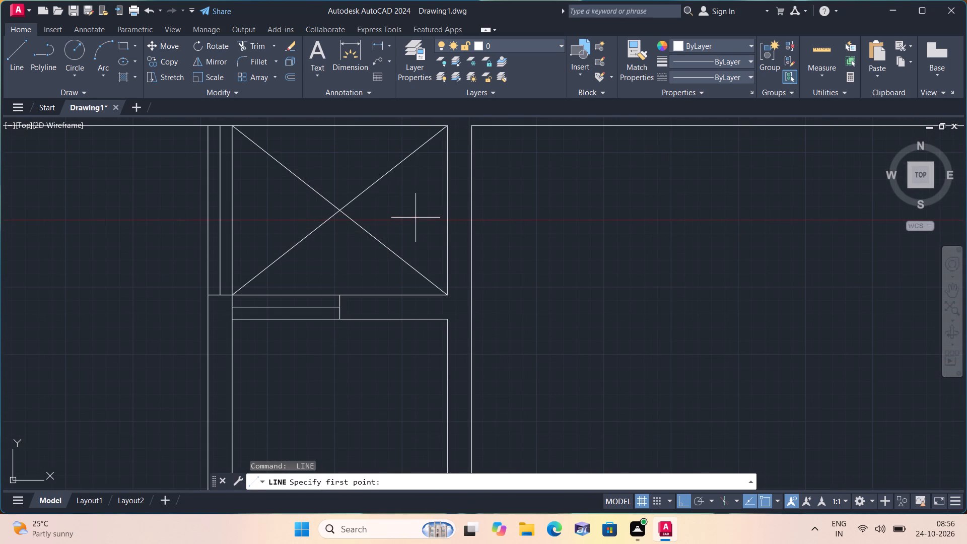
left_click(451, 127)
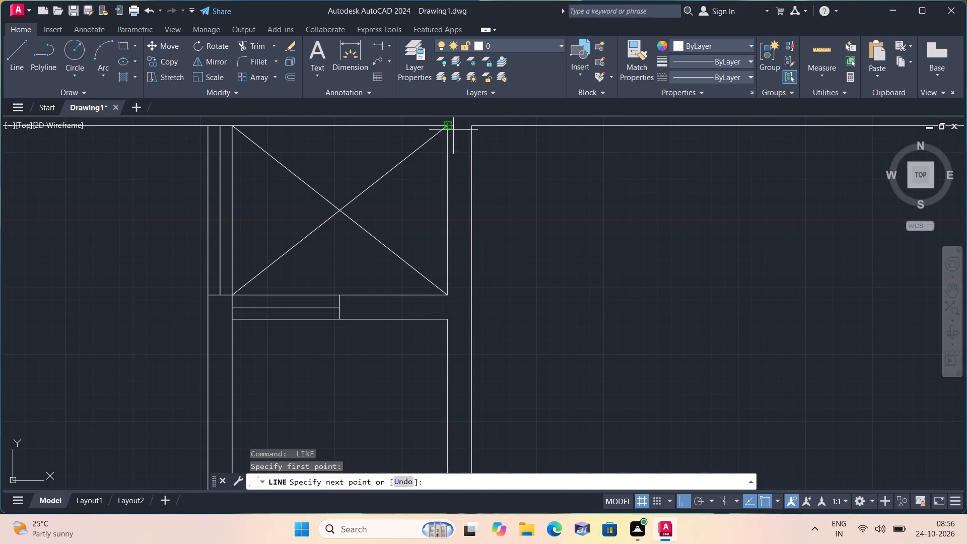
left_click(470, 126)
key("space")
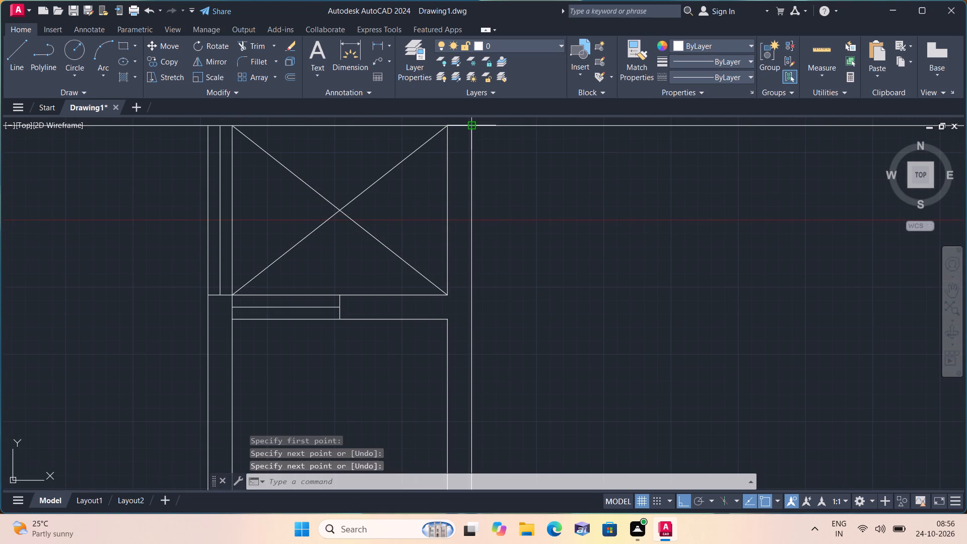
key("space")
left_click(447, 299)
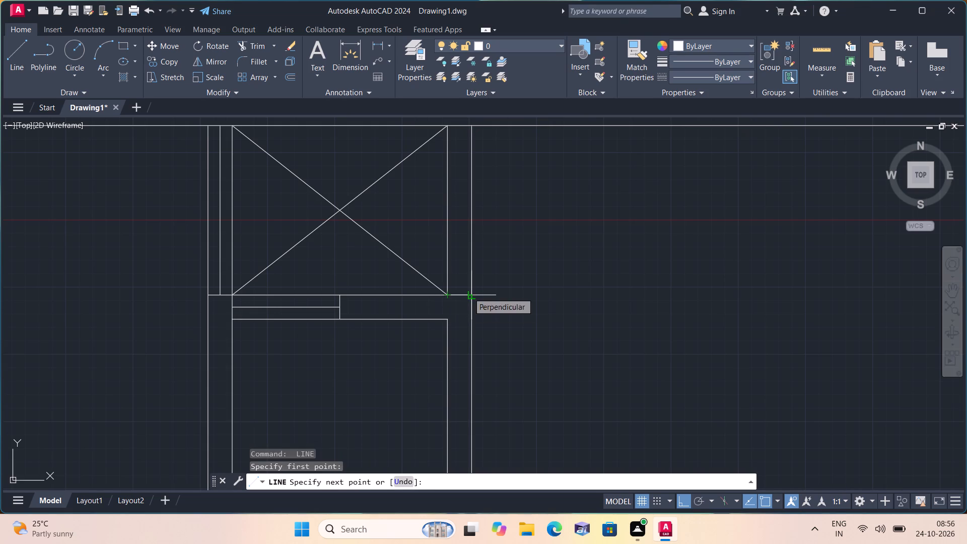
left_click(468, 293)
key("space")
Draw a centre line in the right partition from the lower short line's midpoint to the upper one's midpoint.
key("space")
left_click(463, 293)
middle_click_drag(467, 192, 469, 201)
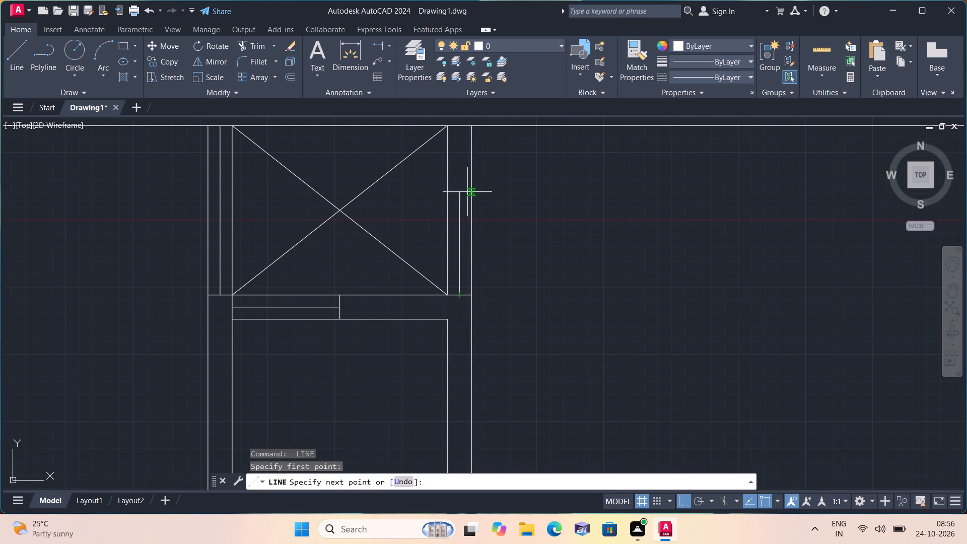
middle_click_drag(469, 201, 476, 228)
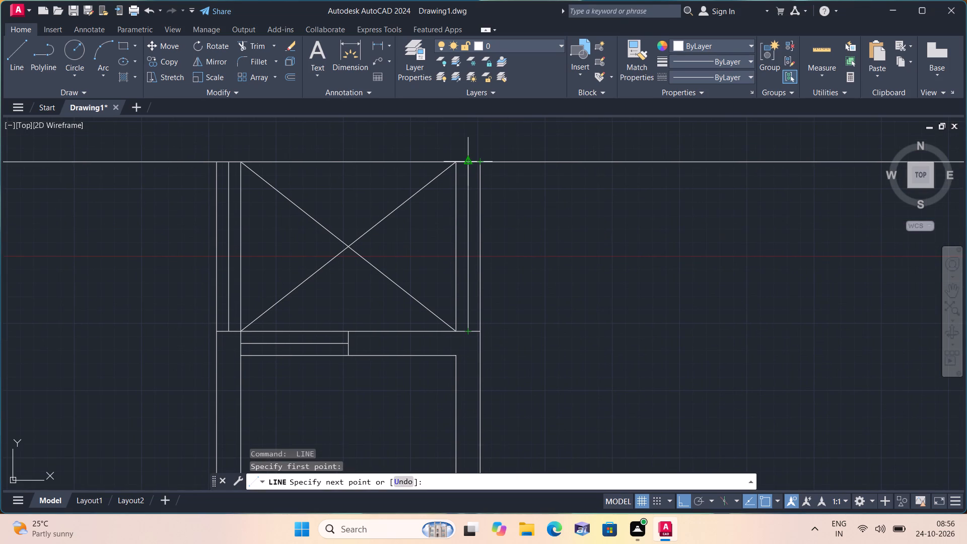
left_click(466, 163)
key("space")
Draw a short line across the right partition's thickness at its lower end, level with the lower partition's upper face.
scroll(466, 163, "down", 1)
scroll(516, 241, "down", 1)
middle_click_drag(516, 241, 480, 157)
scroll(479, 152, "down", 1)
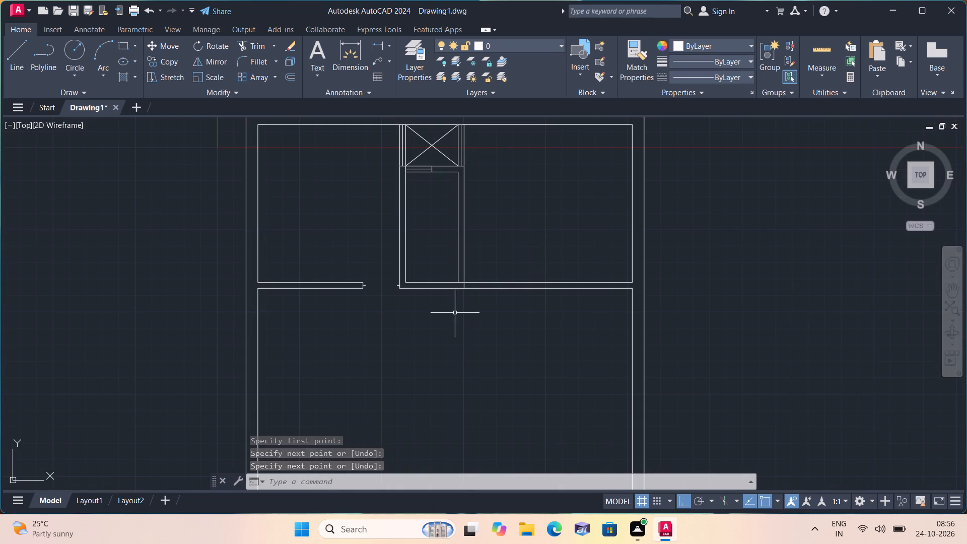
key("space")
scroll(428, 310, "up", 1)
scroll(492, 254, "up", 2)
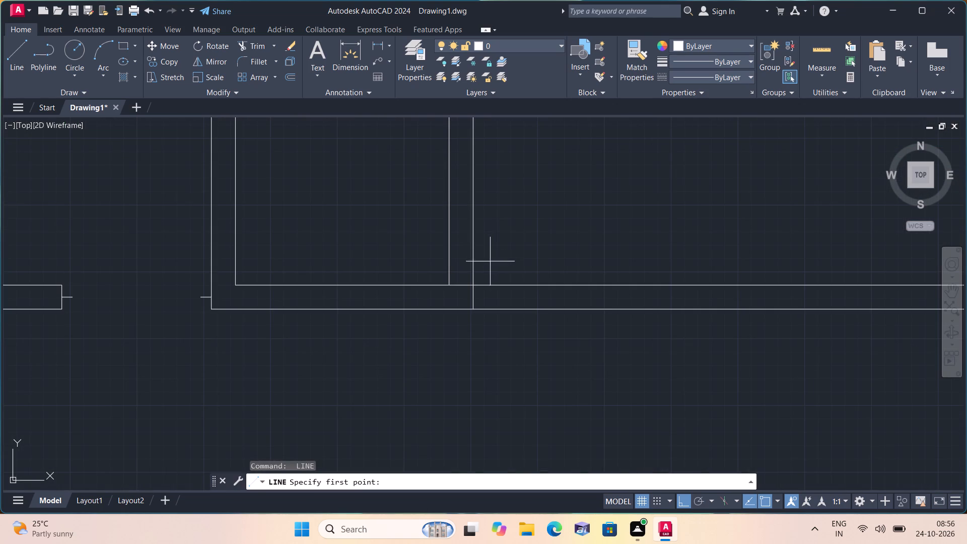
left_click(448, 283)
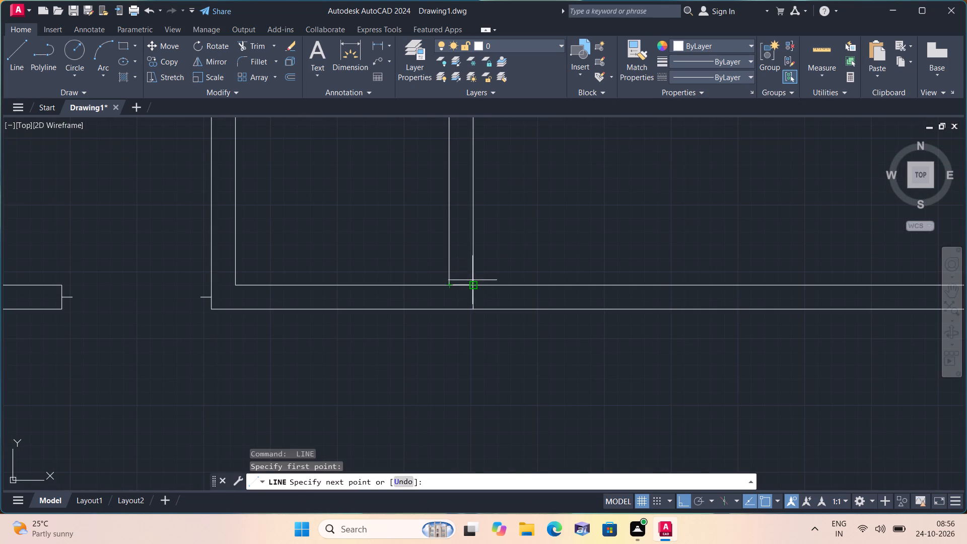
left_click(472, 285)
key("space")
Draw a centre line up from the short line's midpoint in 2", 2' and 2" segments, closing its top to both partition faces.
key("space")
left_click(461, 285)
type("2\"")
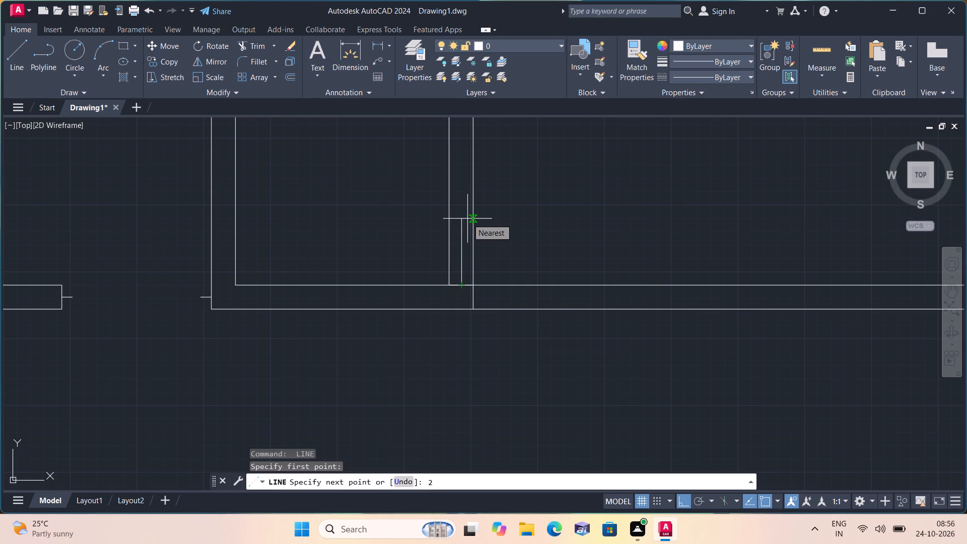
key("space")
type("2'")
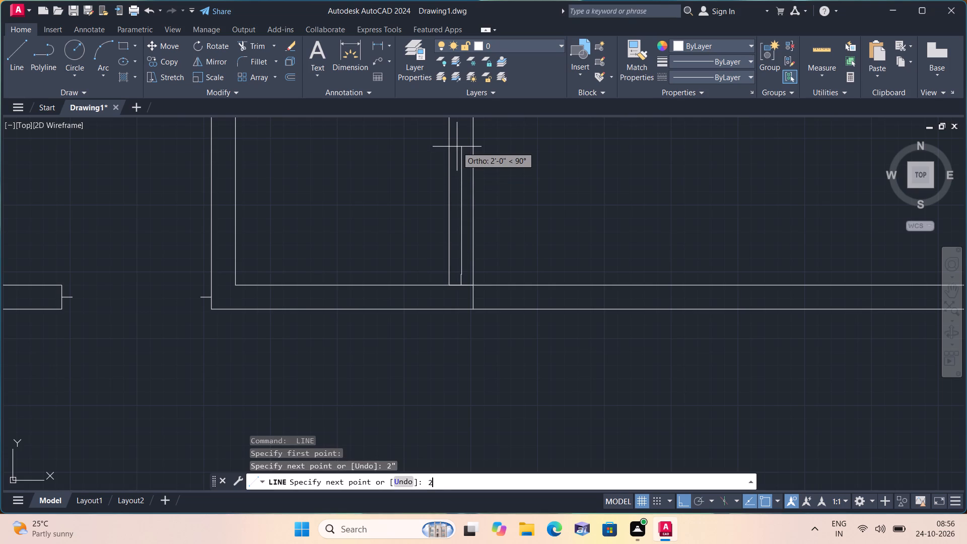
key("space")
middle_click_drag(457, 147, 492, 344)
scroll(480, 242, "down", 1)
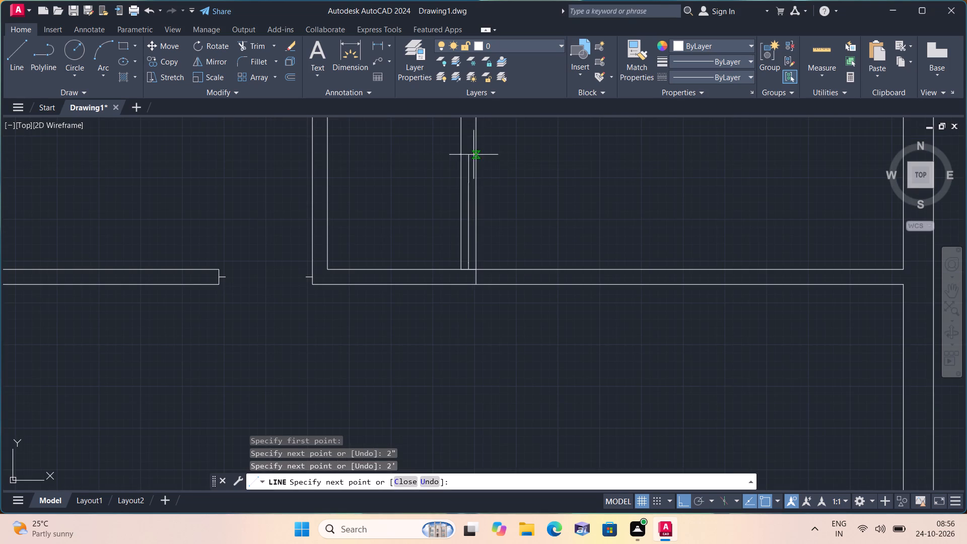
middle_click(462, 120)
type("2\"")
key("space")
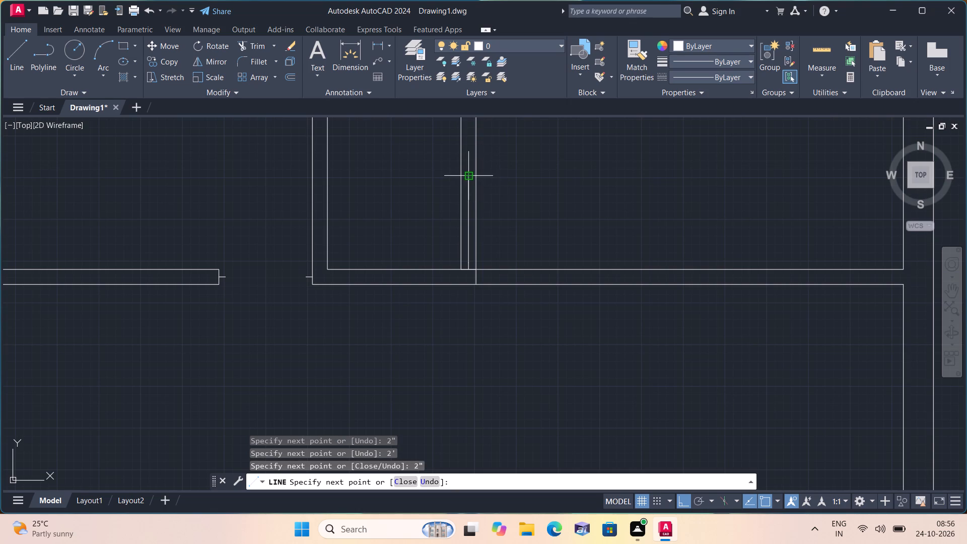
left_click(478, 175)
key("space")
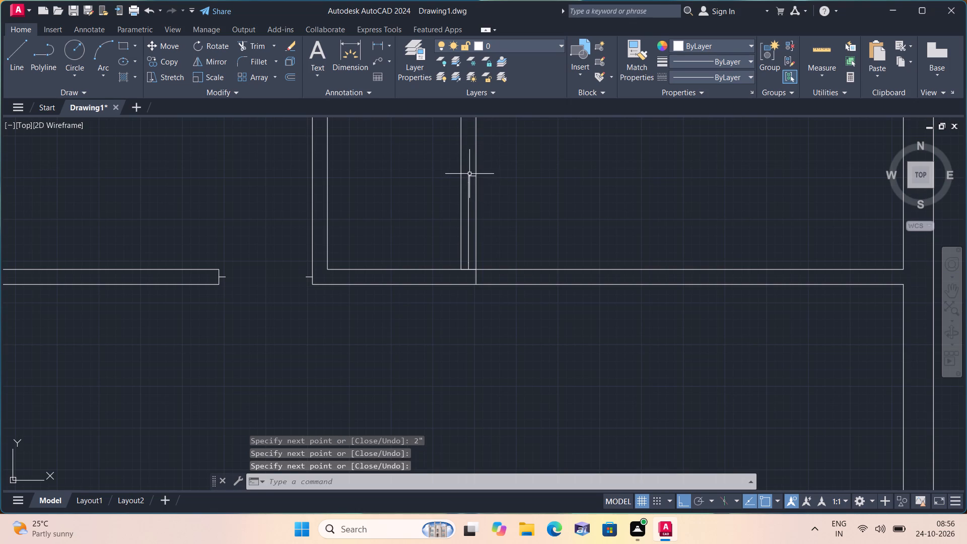
key("space")
left_click(469, 175)
left_click(462, 176)
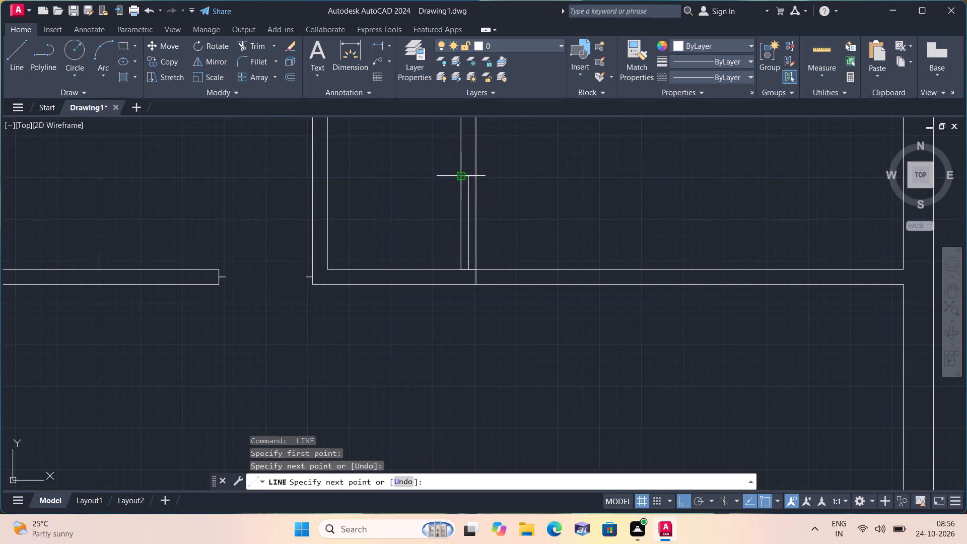
key("space")
Trim the right partition's faces and the middle centre-line segment to open a 2' doorway between the 2" jamb stubs.
type("trim")
key("space")
left_click(550, 203)
left_click_drag(497, 212, 442, 219)
left_click_drag(442, 219, 571, 204)
scroll(468, 280, "up", 4)
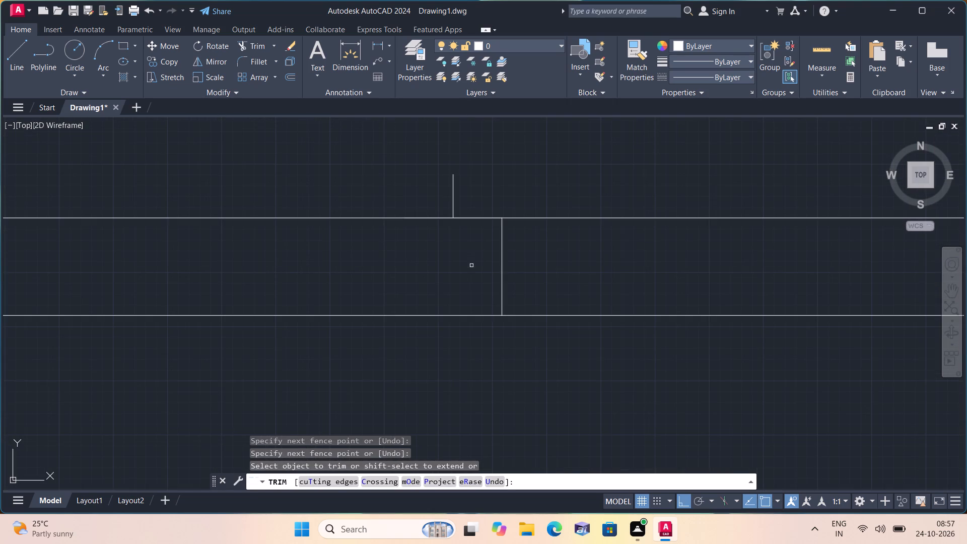
left_click(439, 218)
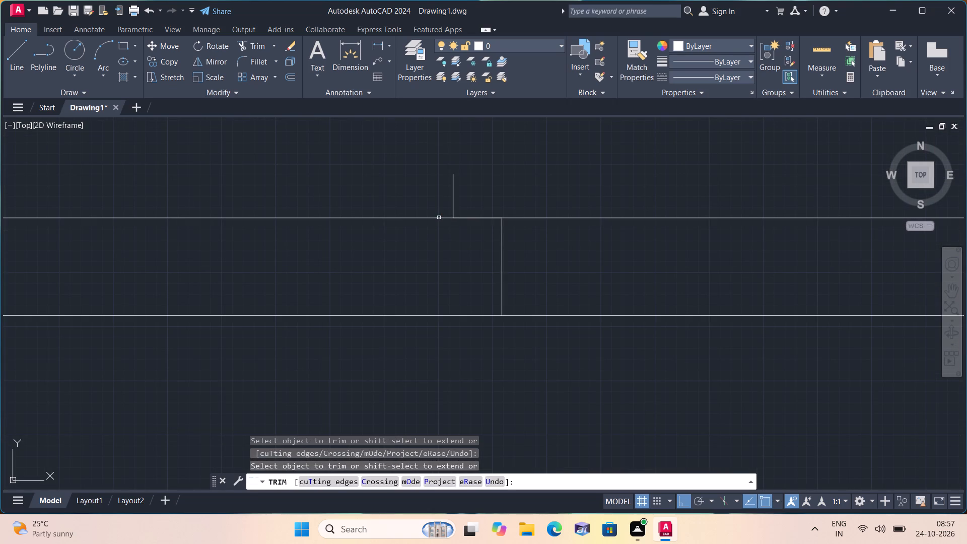
left_click(472, 217)
key("space")
Draw a centre line along the lower partition from the junction line's midpoint in 2", 2' and 2" segments, closing its far end to both faces.
scroll(505, 182, "down", 6)
key("l")
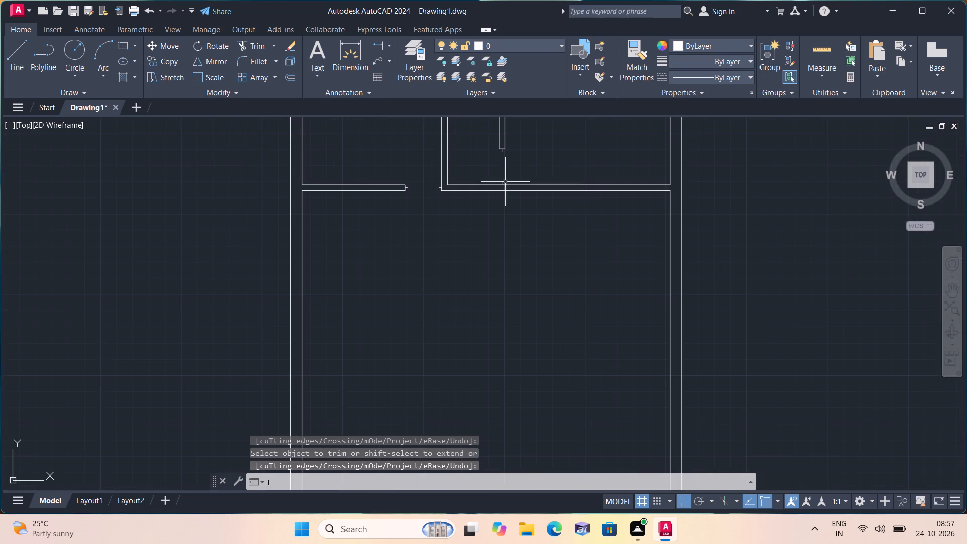
key("space")
scroll(505, 193, "up", 3)
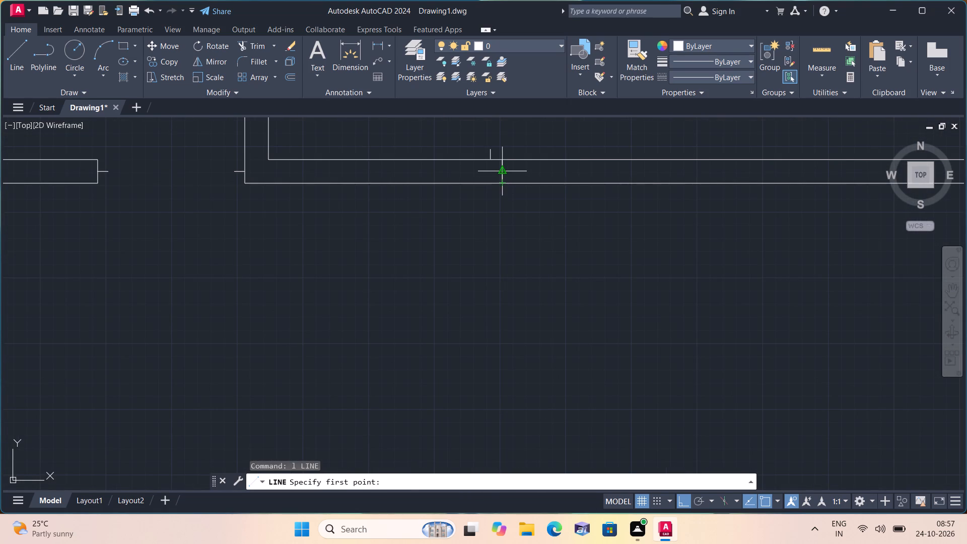
left_click(502, 171)
type("2\"")
key("space")
type("2'")
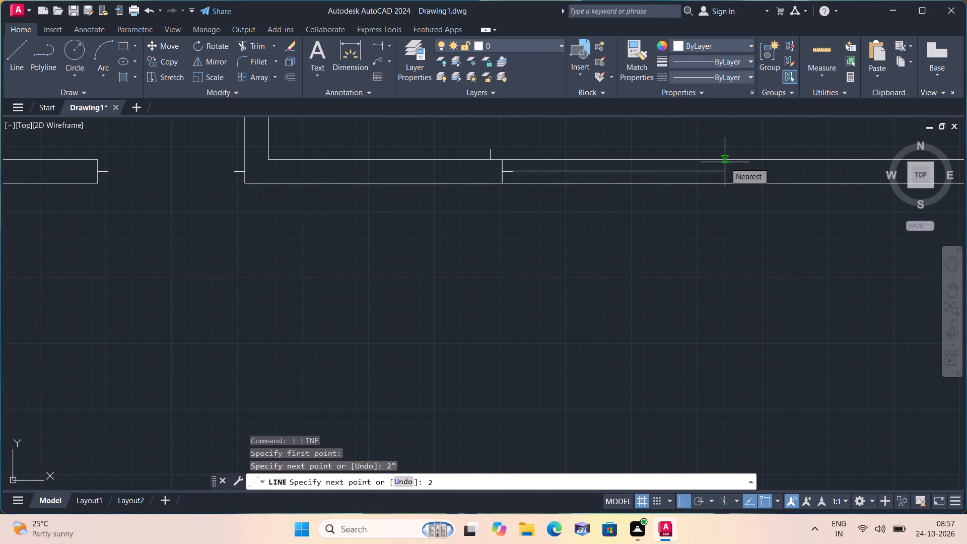
key("space")
type("2\"")
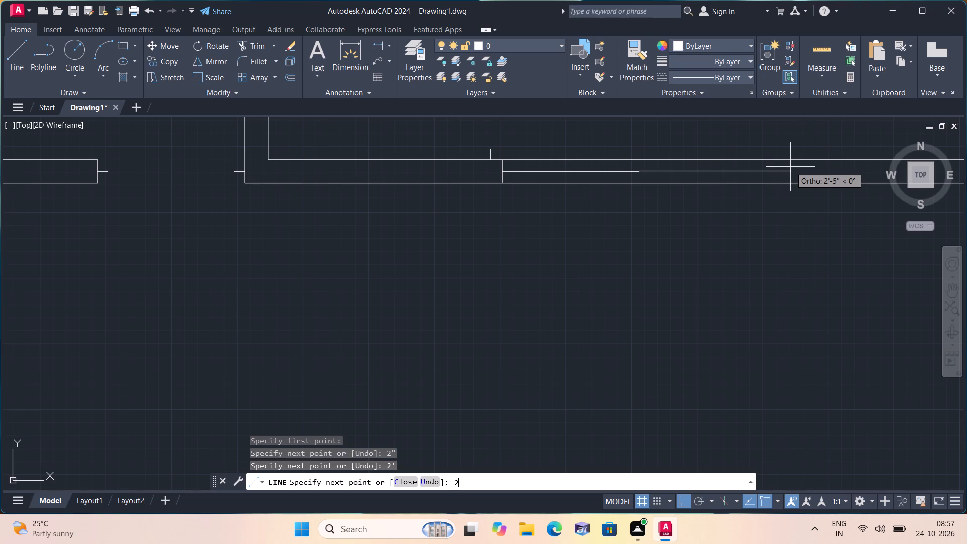
key("space")
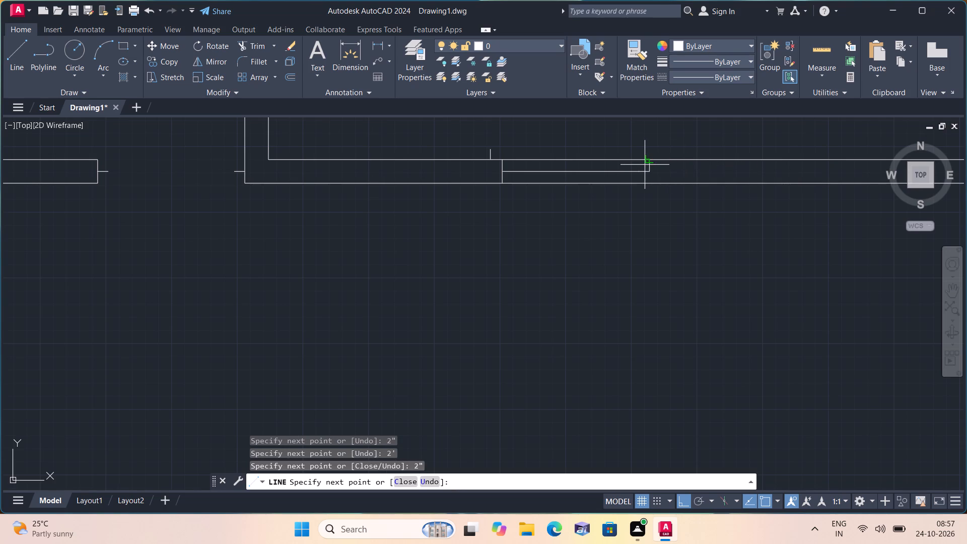
left_click(648, 161)
key("space")
key("space")
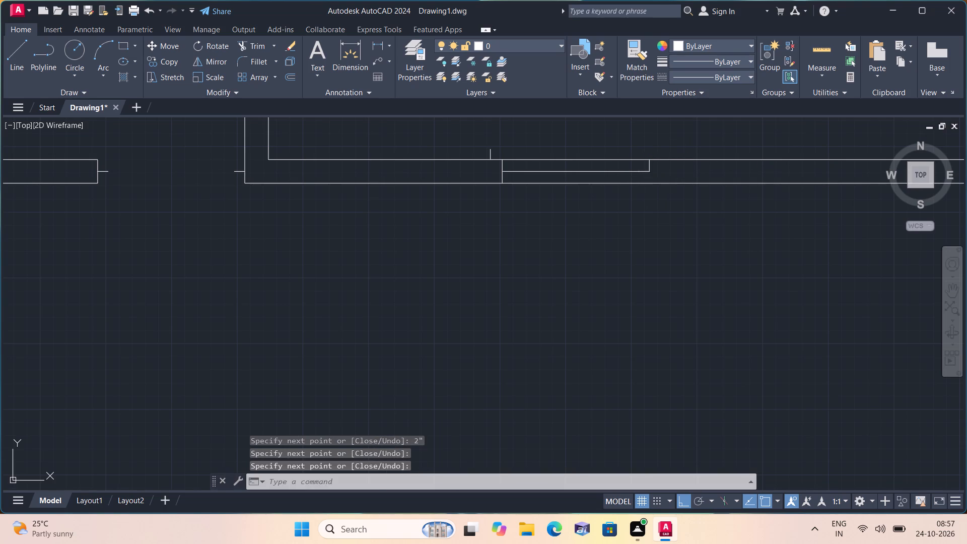
left_click(650, 173)
left_click(652, 187)
key("space")
Trim the lower partition's faces and the 2' centre-line segment to open the doorway between its jamb stubs.
scroll(652, 187, "down", 1)
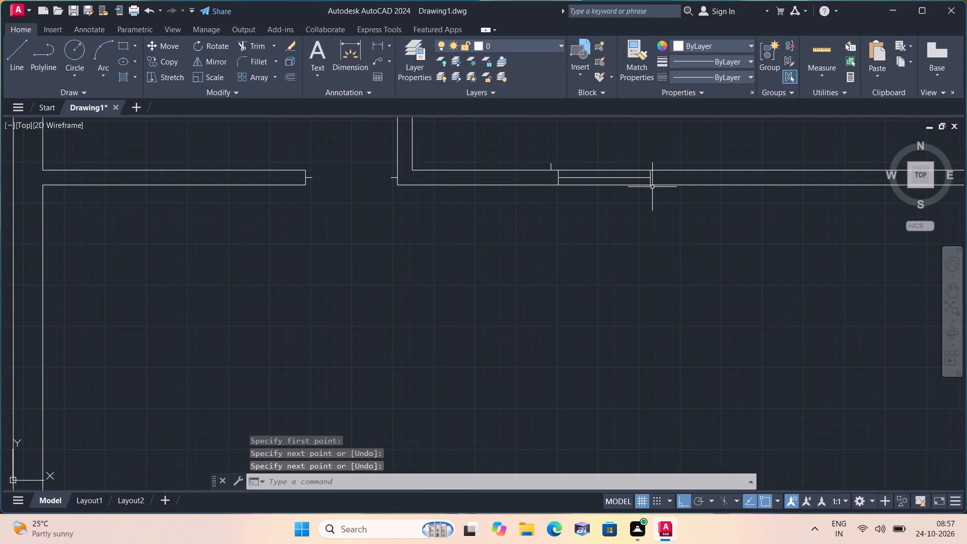
type("trim")
key("space")
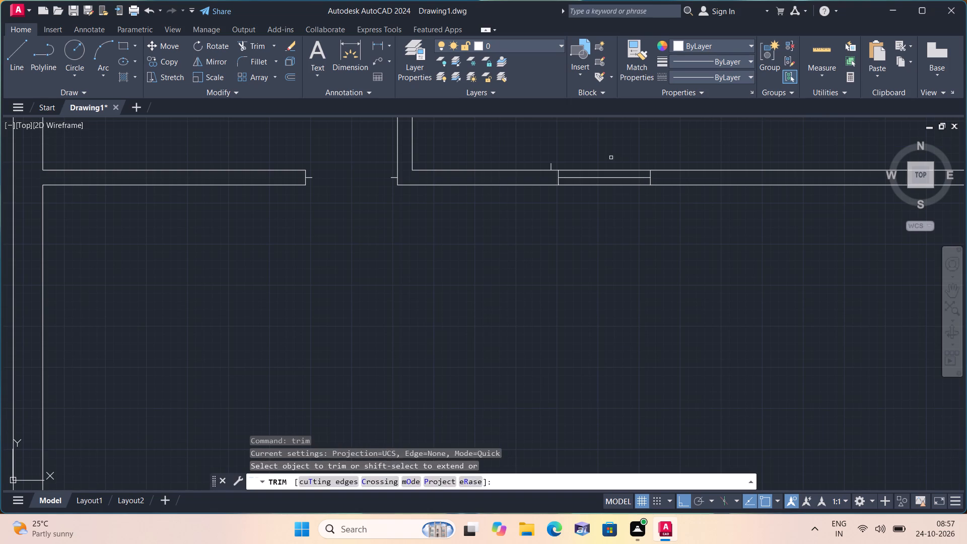
left_click_drag(595, 147, 615, 249)
key("space")
Draw a 2' door leaf line from the right partition doorway's lower jamb stub into the narrow room.
scroll(612, 238, "down", 1)
key("l")
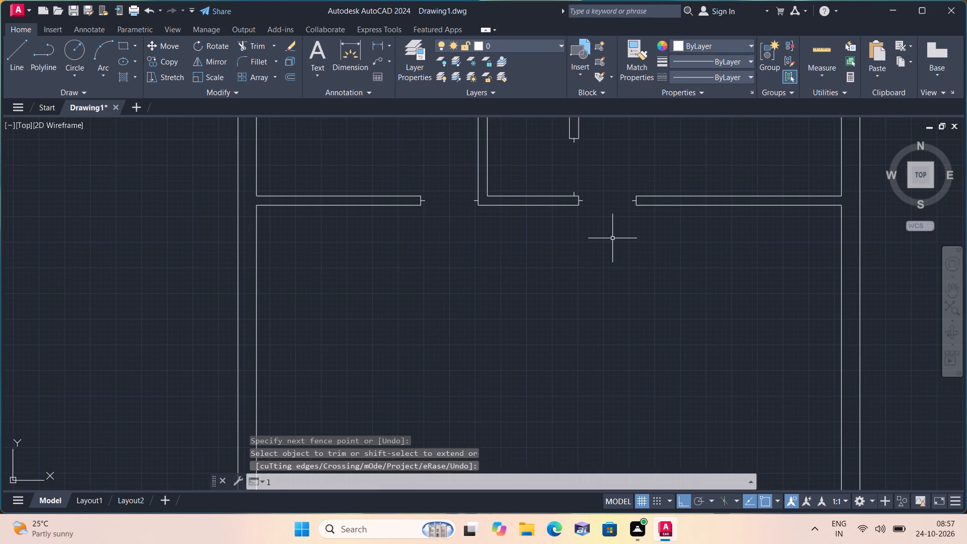
key("space")
scroll(573, 189, "up", 1)
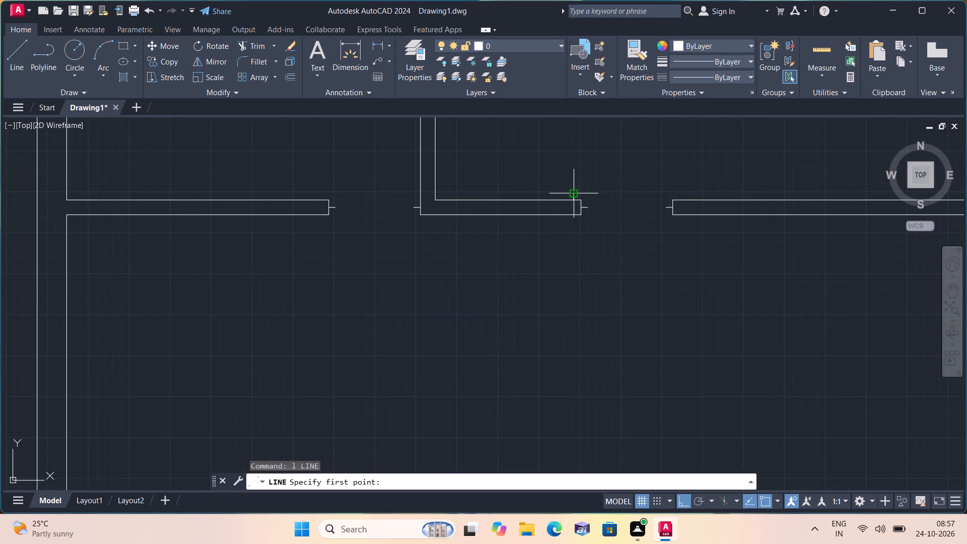
left_click(572, 190)
type("2'")
key("space")
key("Escape")
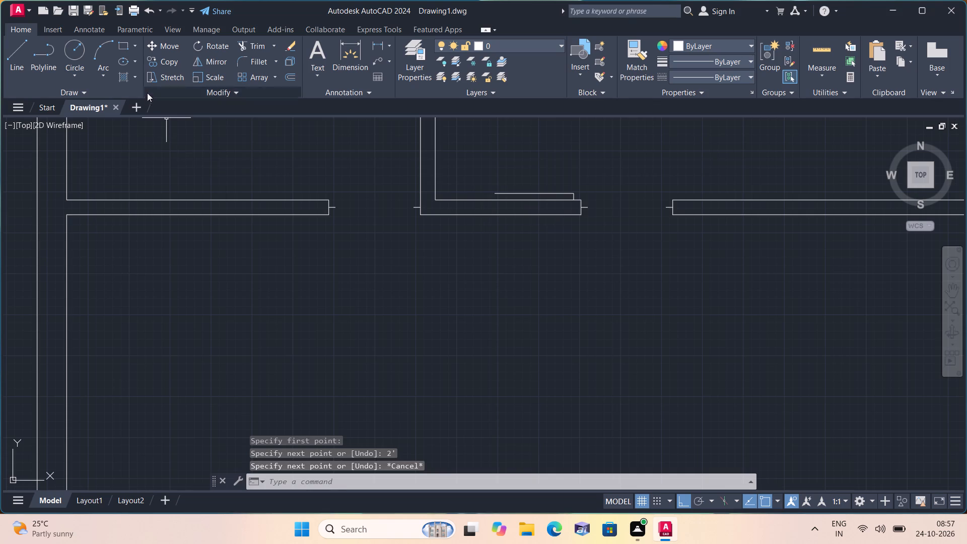
Draw the door swing with a Start, End, Direction arc from the leaf's free end to the right partition's upper jamb stub.
left_click(108, 71)
left_click(161, 229)
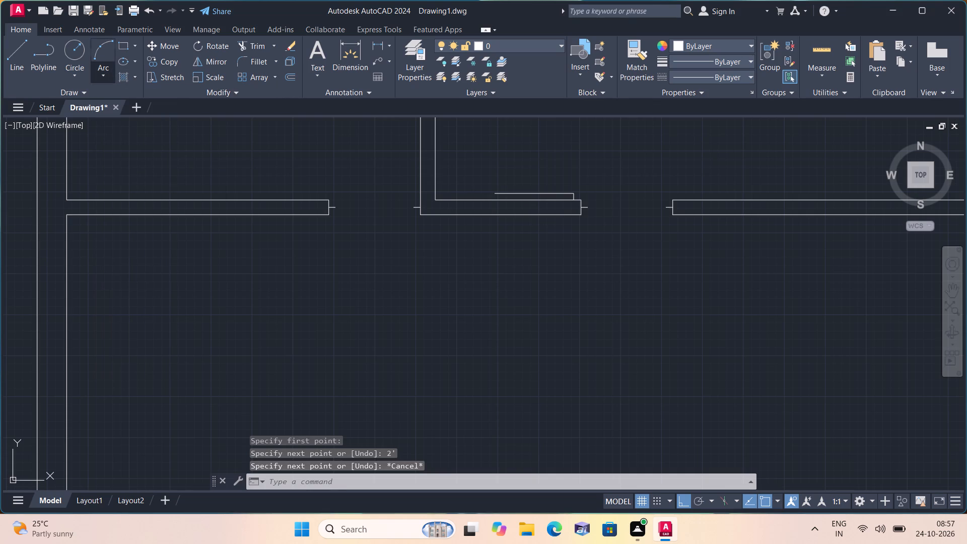
left_click(495, 189)
middle_click_drag(507, 171, 513, 277)
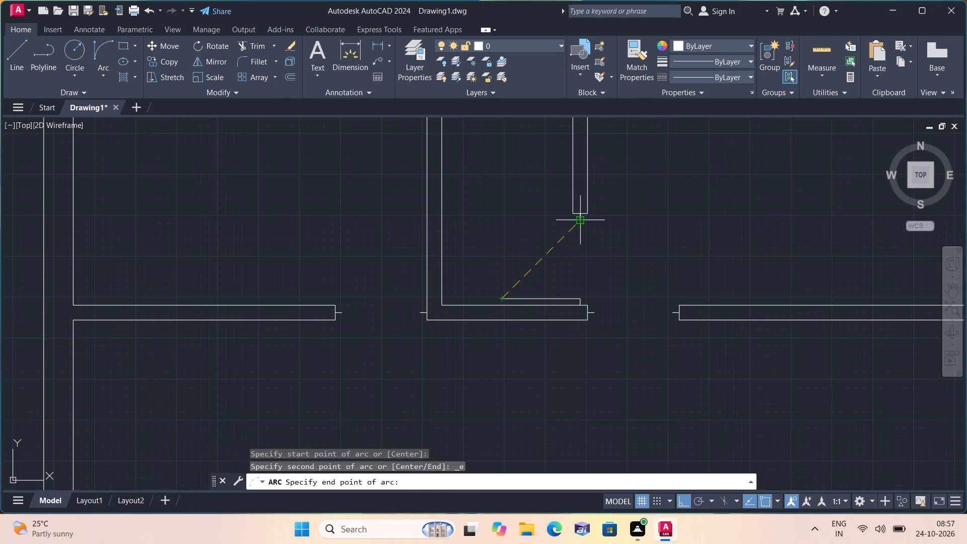
left_click(581, 223)
left_click(476, 236)
Draw a 2' door leaf line upward from the left jamb stub of the lower partition's right-hand doorway.
scroll(485, 249, "down", 2)
key("l")
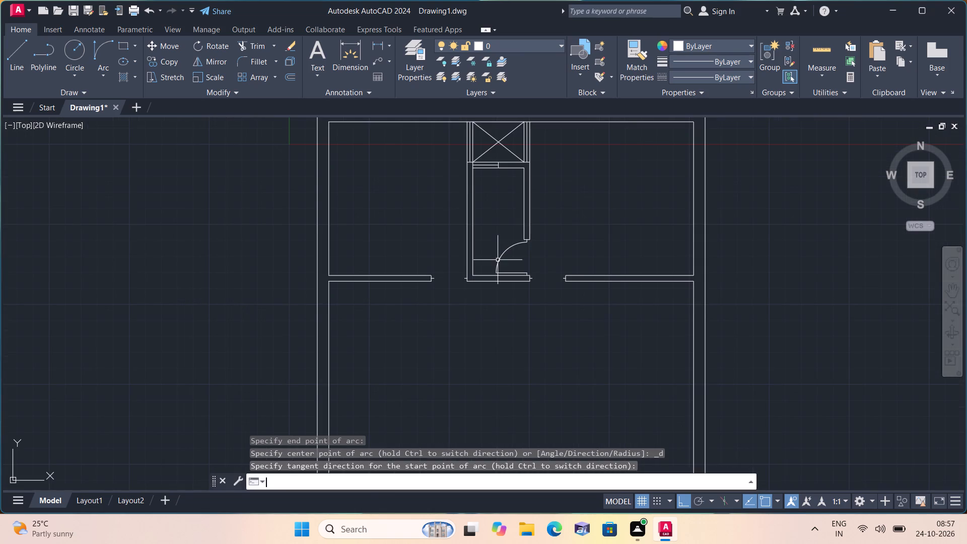
key("space")
scroll(538, 283, "up", 2)
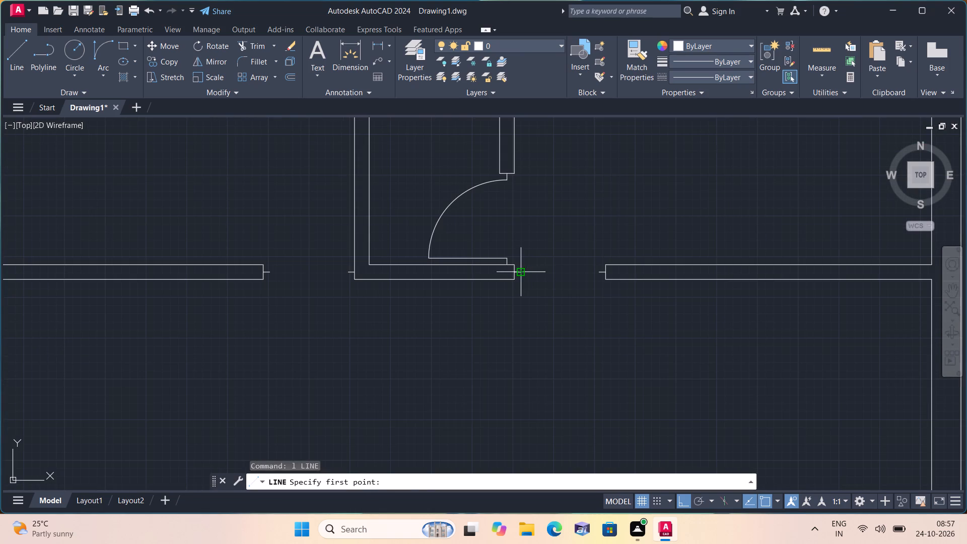
left_click(523, 271)
type("2'")
key("space")
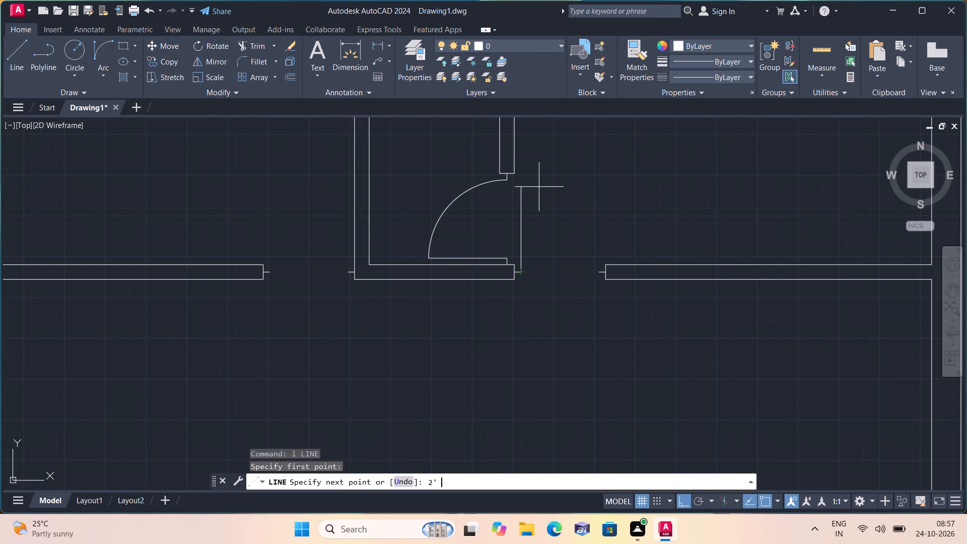
key("Escape")
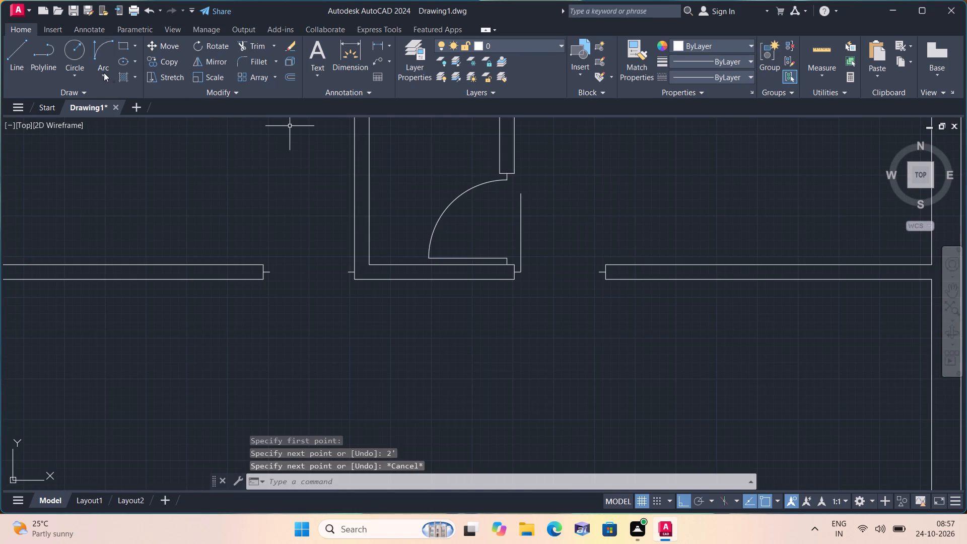
Draw a Start, End, Direction swing arc from the top of this leaf to the doorway's right jamb stub.
left_click(104, 73)
left_click(162, 231)
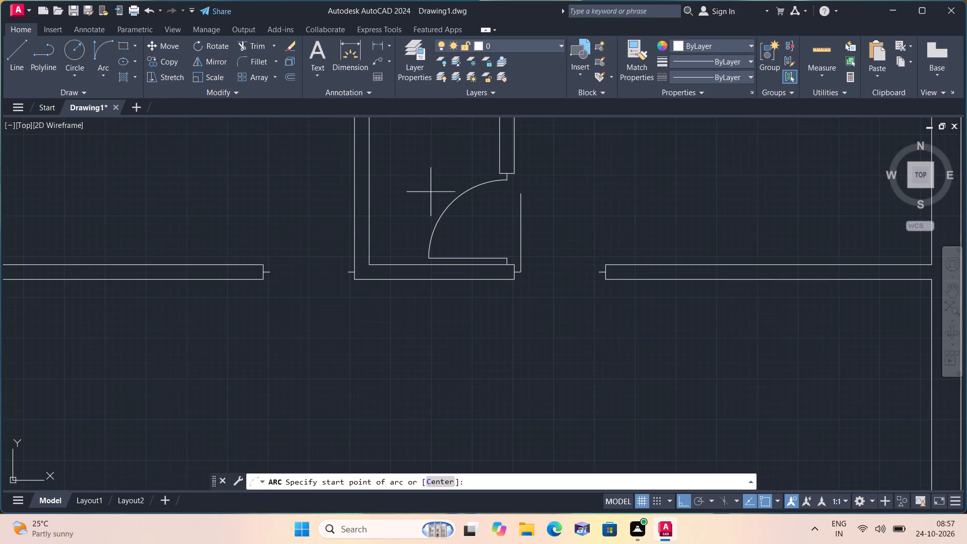
left_click(518, 196)
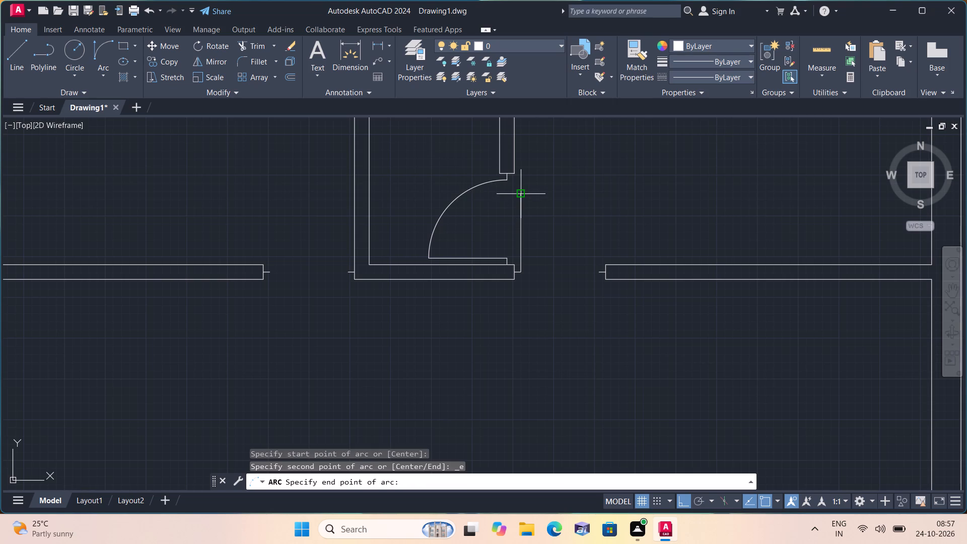
left_click(598, 271)
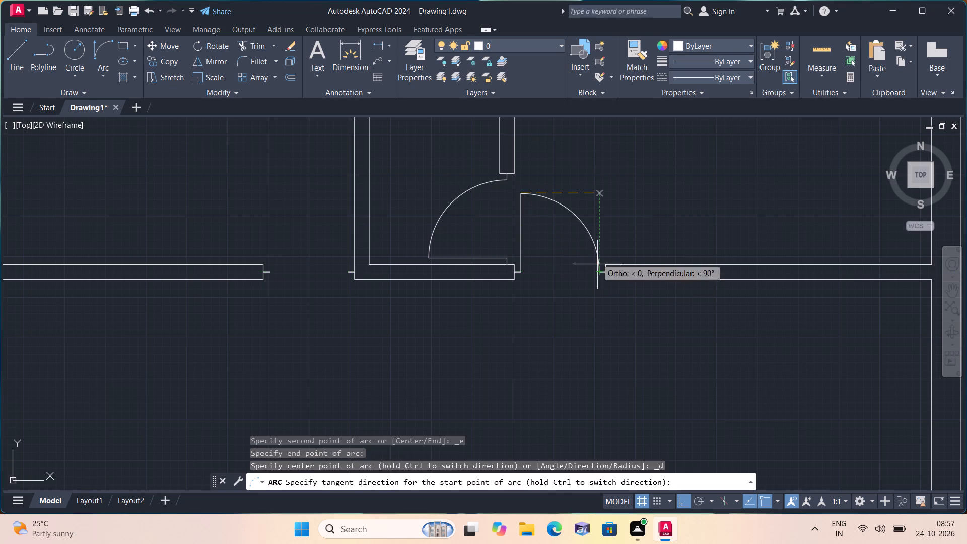
left_click(602, 221)
Draw a 2' door leaf line upward from the right jamb stub of the lower partition's left-hand doorway.
scroll(594, 223, "down", 2)
key("l")
key("space")
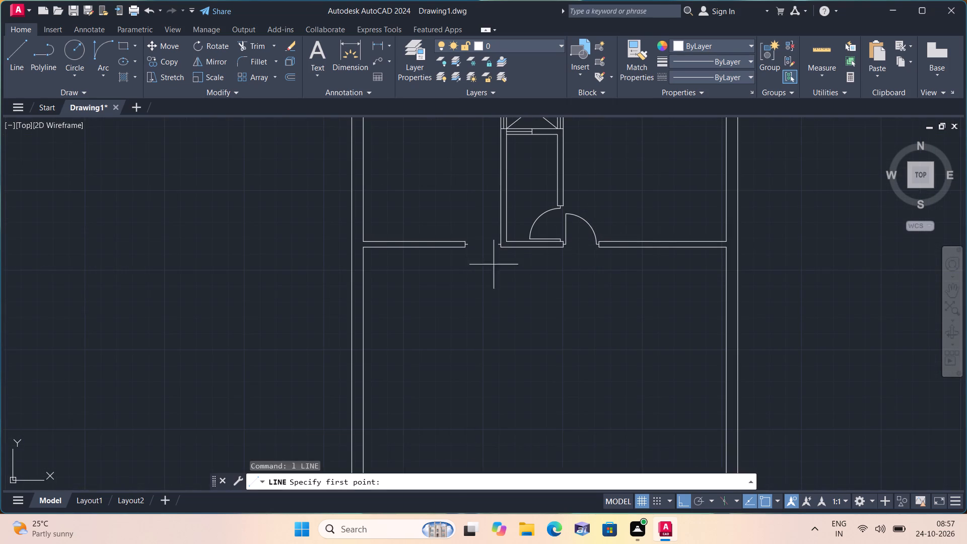
scroll(457, 269, "up", 2)
left_click(558, 207)
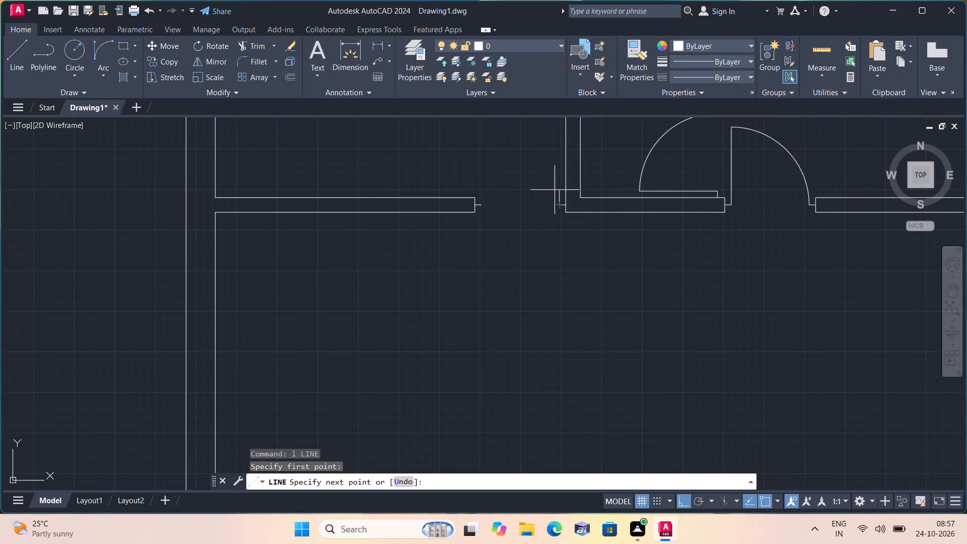
type("2'")
key("space")
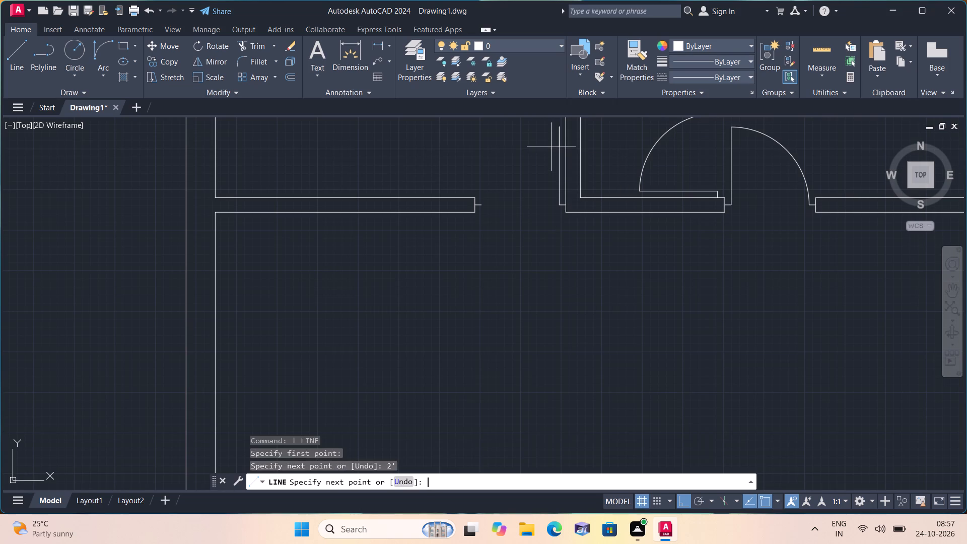
key("Escape")
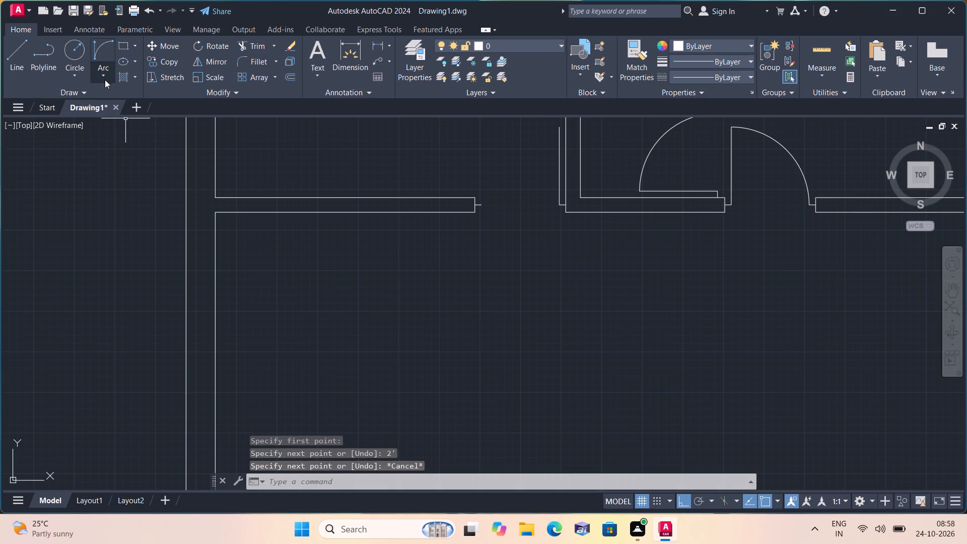
Draw a Start, End, Direction swing arc from the top of this leaf to the doorway's left jamb stub.
left_click(105, 79)
left_click(162, 234)
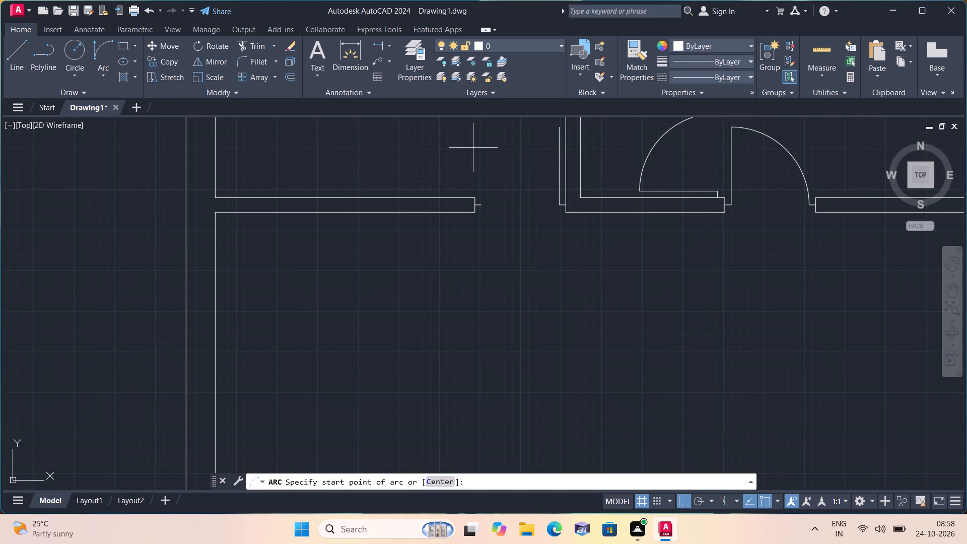
left_click(558, 128)
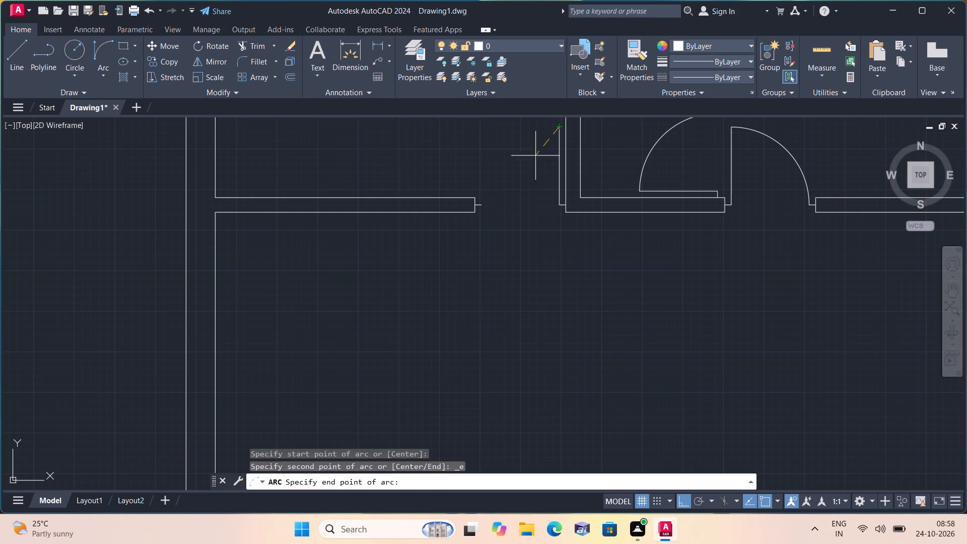
left_click(481, 206)
left_click(468, 151)
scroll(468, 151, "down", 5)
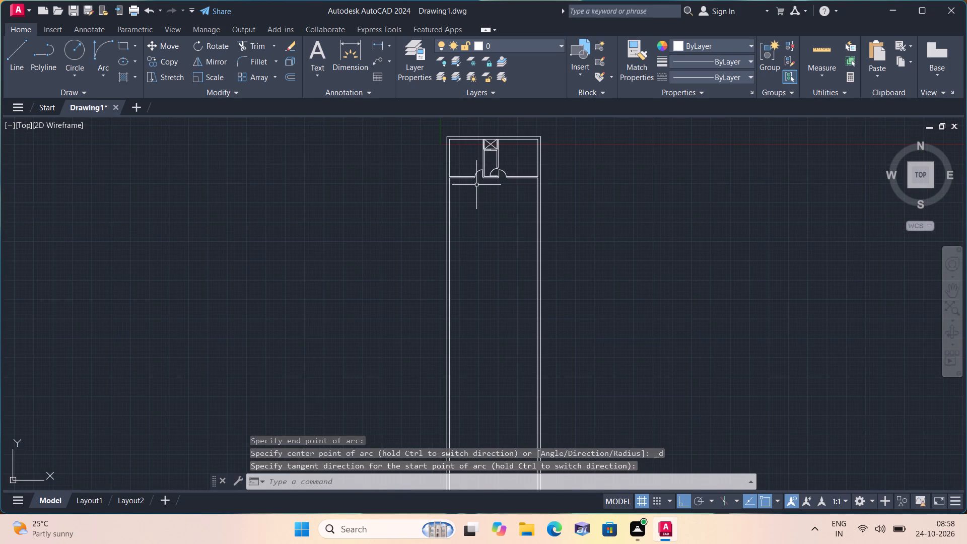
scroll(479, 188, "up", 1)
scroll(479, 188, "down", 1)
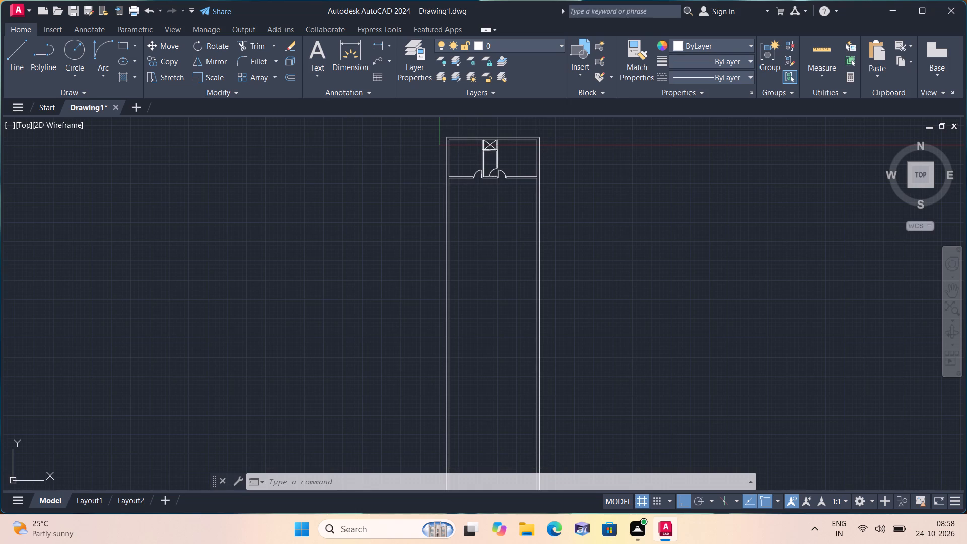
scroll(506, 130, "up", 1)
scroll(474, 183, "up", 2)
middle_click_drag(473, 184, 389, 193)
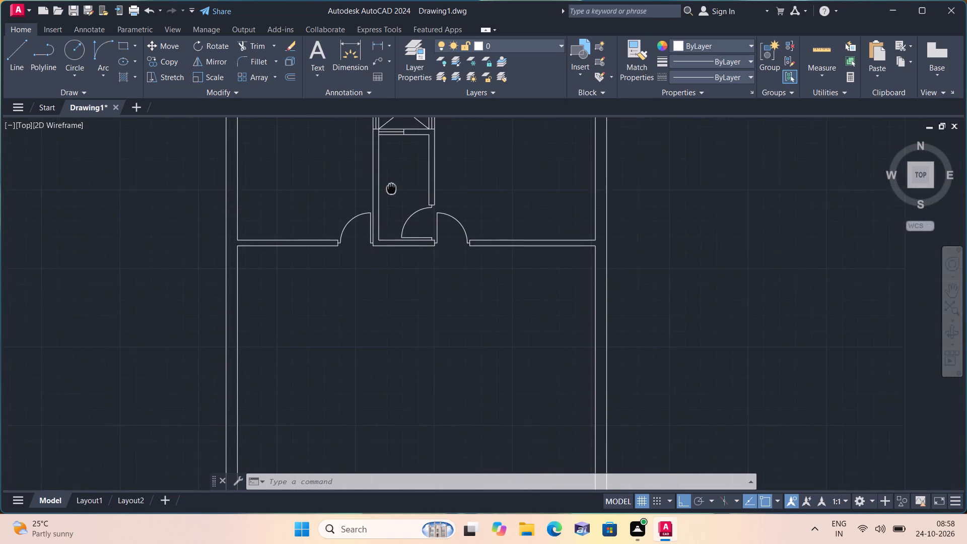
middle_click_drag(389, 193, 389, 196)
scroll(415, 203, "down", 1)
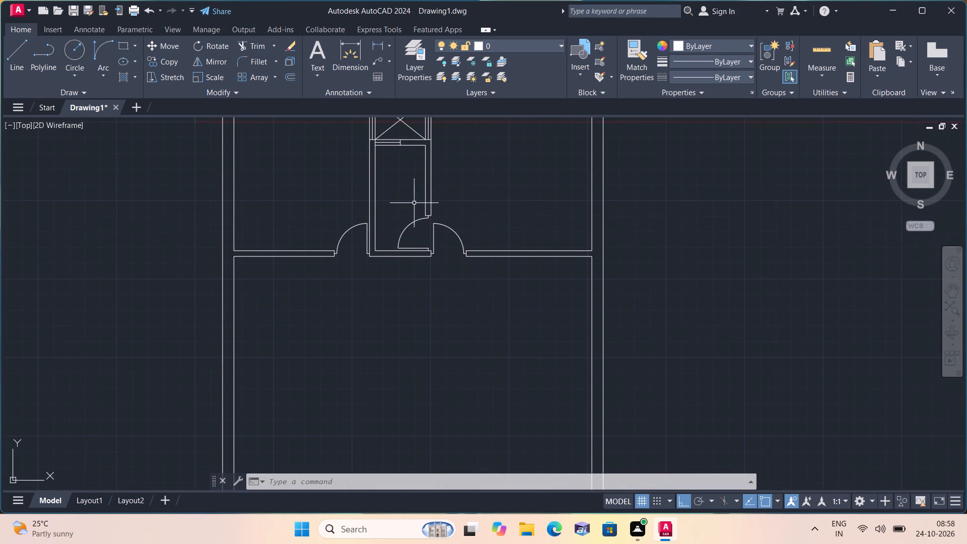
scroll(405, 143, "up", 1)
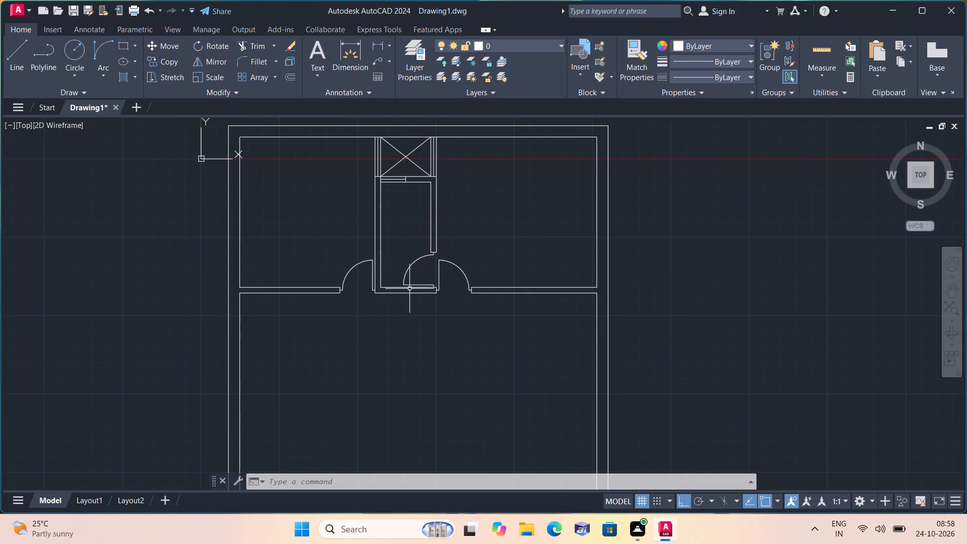
Offset the bottom line of the lower partition's right-hand segment 4' downward into the large room.
middle_click_drag(476, 331, 457, 259)
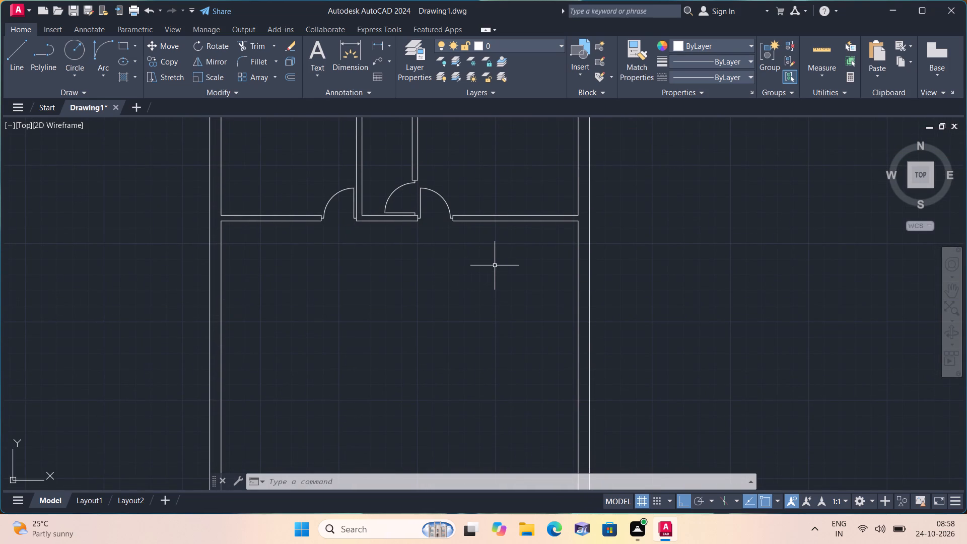
type("off")
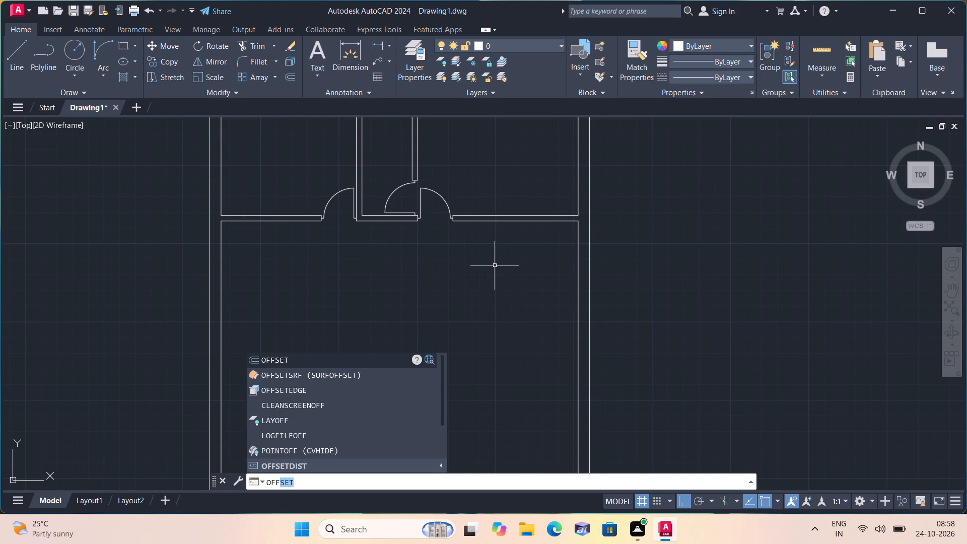
key("space")
type("4'")
key("space")
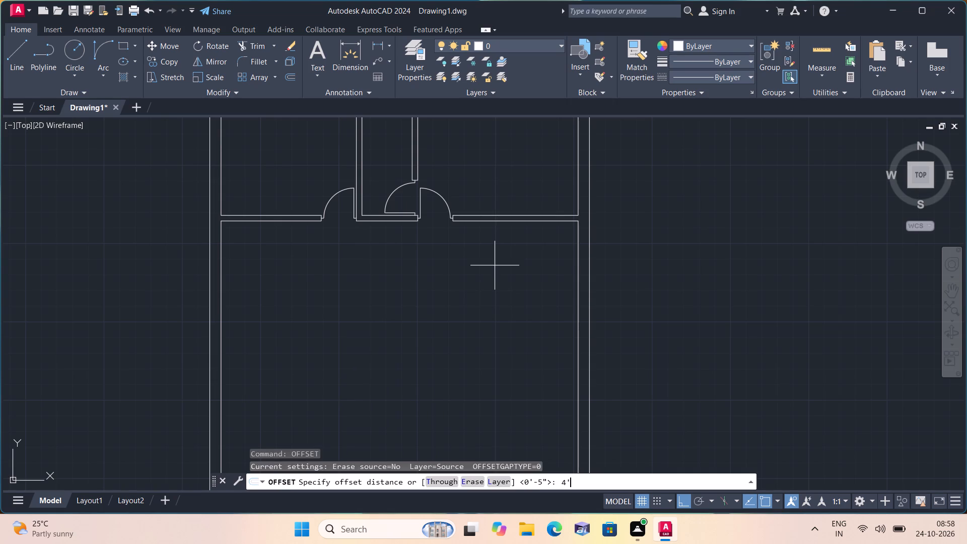
scroll(498, 217, "up", 1)
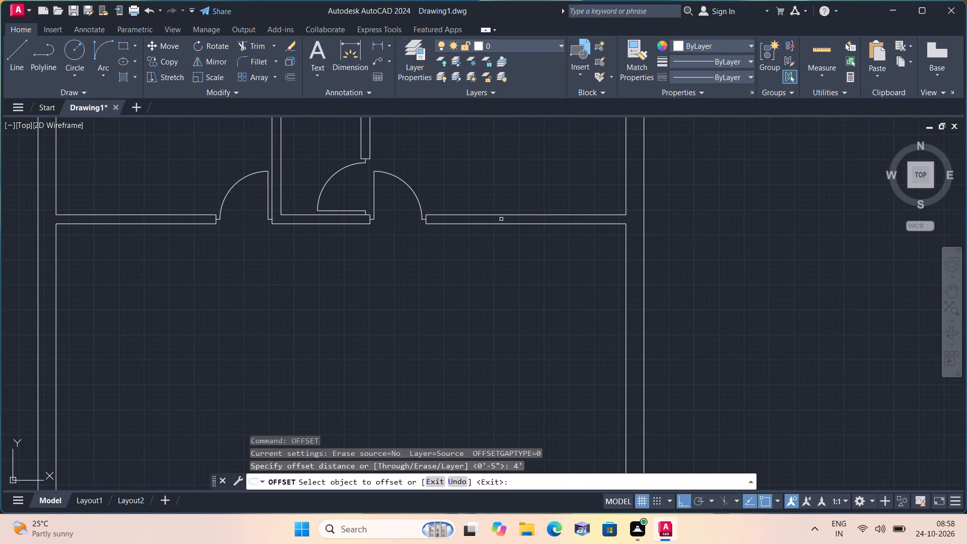
left_click(504, 226)
left_click(504, 223)
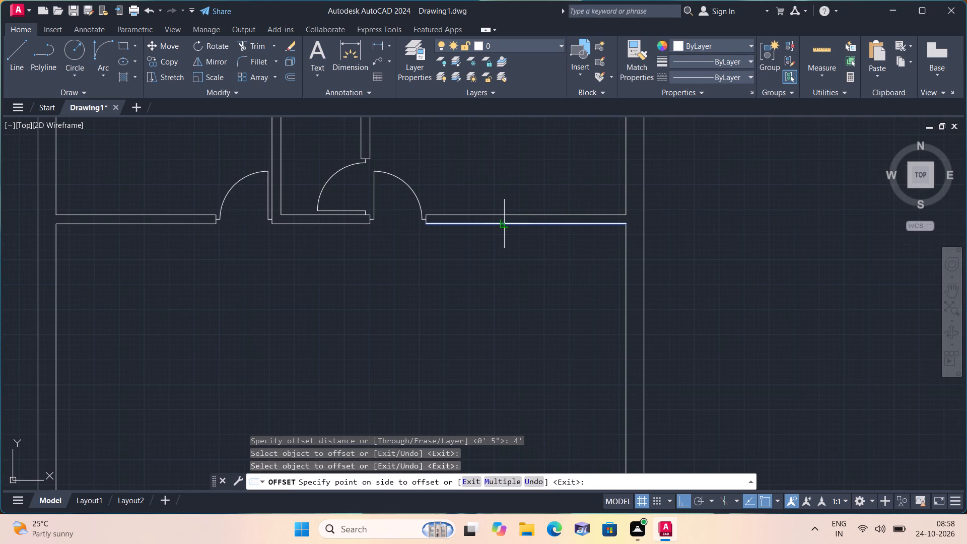
left_click(519, 302)
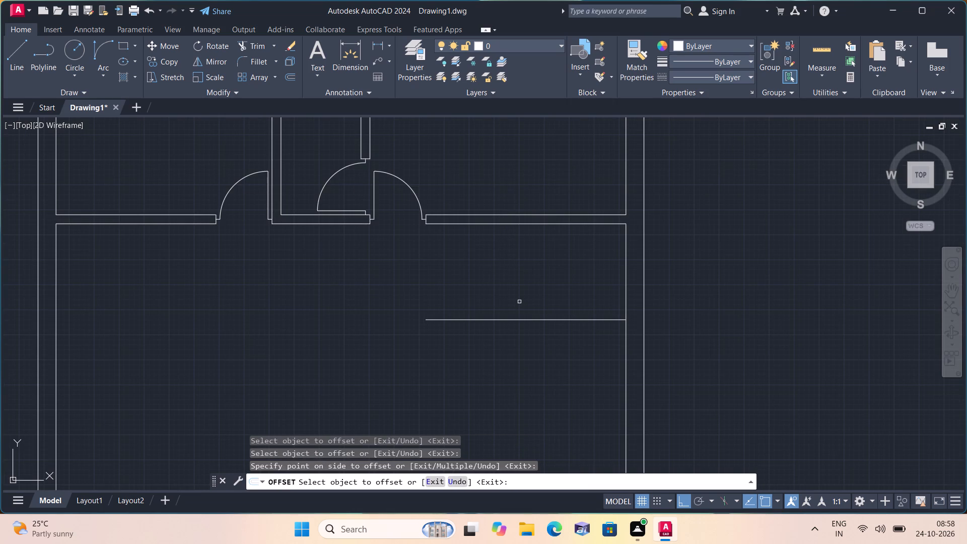
key("space")
Offset the new horizontal line 4.5" downward to give the new partition its thickness.
key("space")
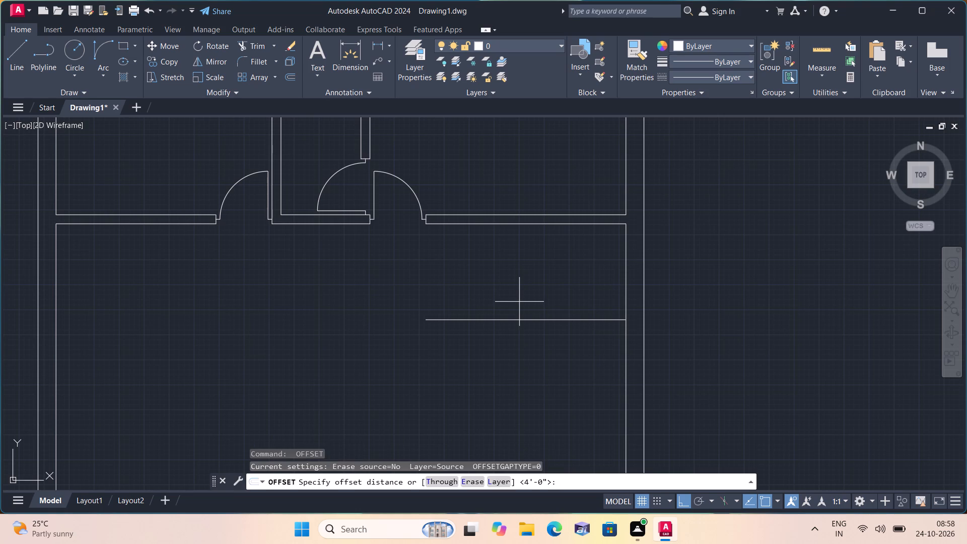
type("4.5\"")
key("space")
left_click(549, 322)
left_click(550, 319)
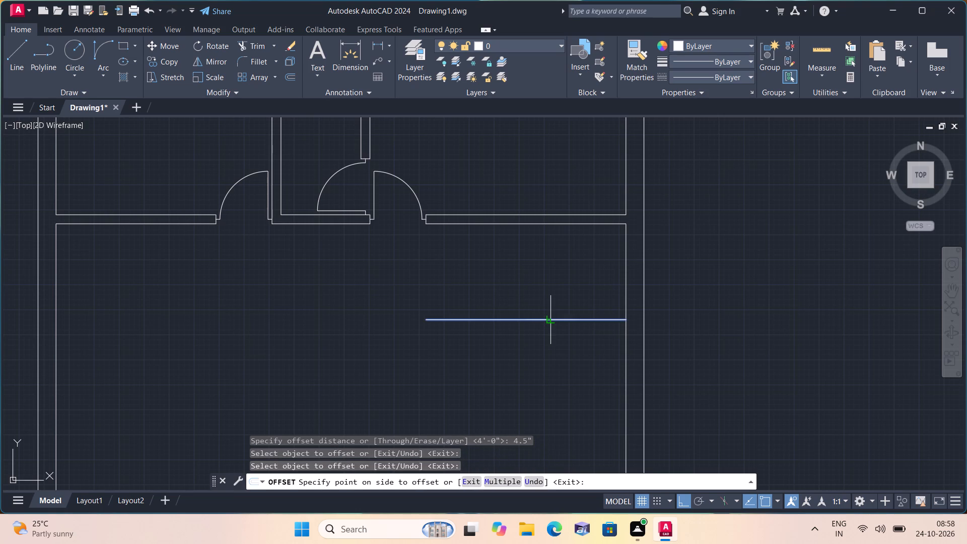
left_click(548, 357)
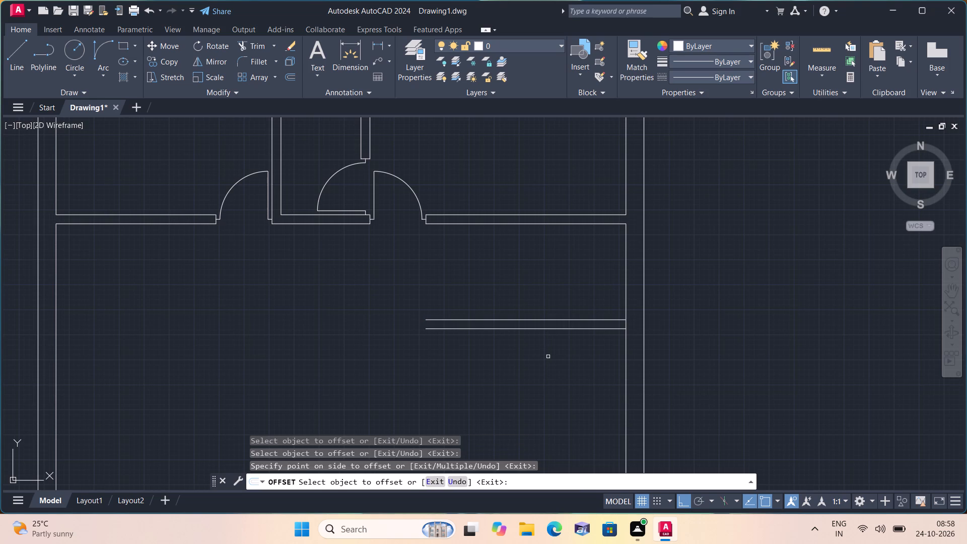
key("space")
Draw a vertical line from the bottom left corner of the upper partition segment to the left end of the lowest offset line.
type("l")
key("space")
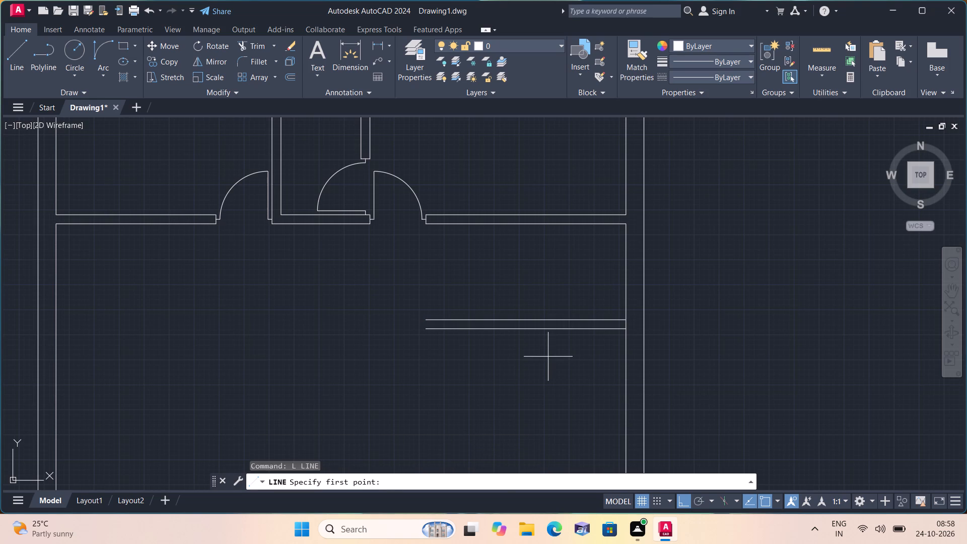
scroll(527, 310, "up", 1)
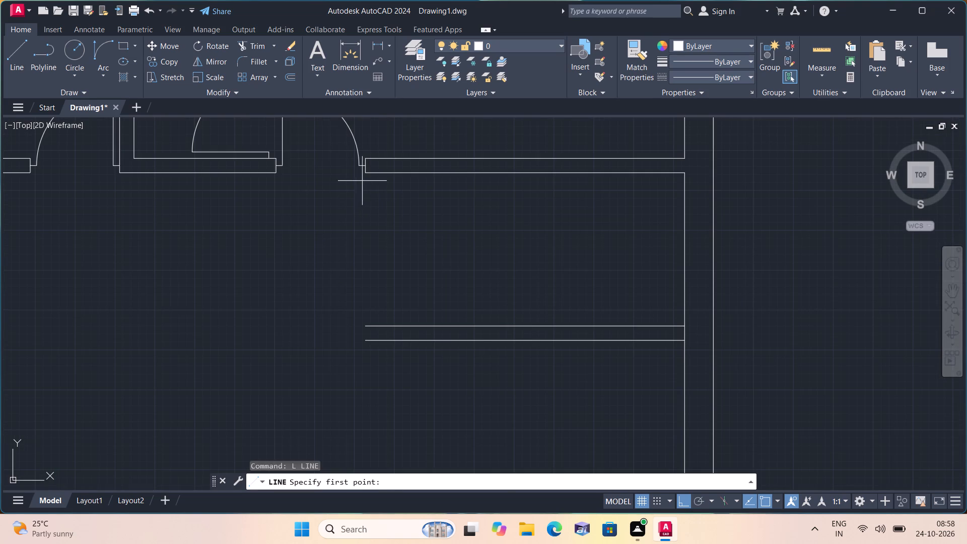
left_click(368, 174)
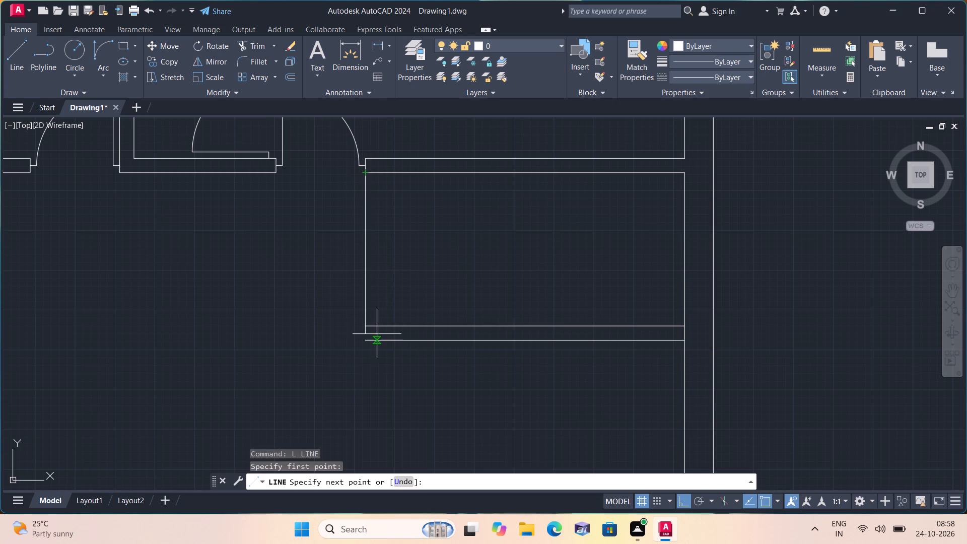
left_click(369, 341)
key("space")
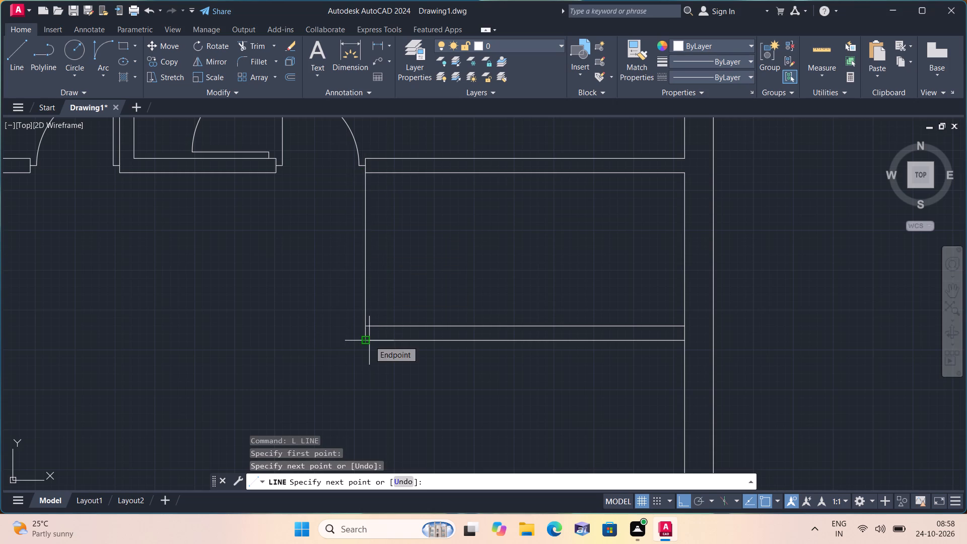
Offset the vertical line 4.5" toward the inside of the new room.
type("off")
key("space")
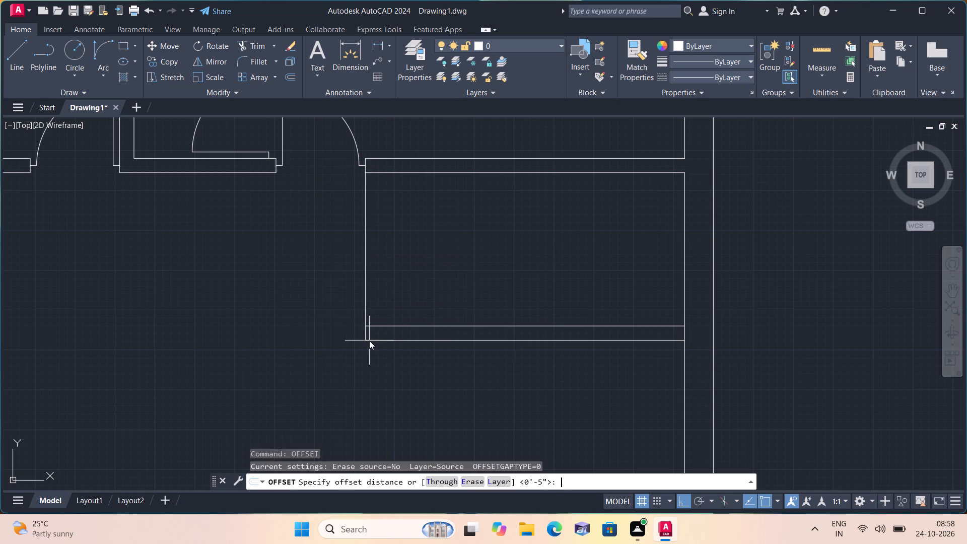
type("4.5\"")
key("space")
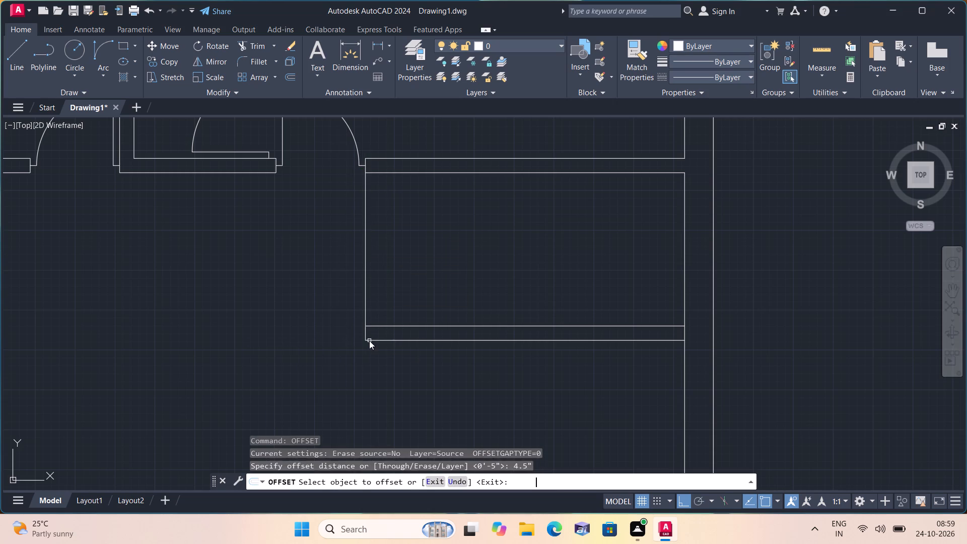
left_click(367, 267)
left_click(413, 266)
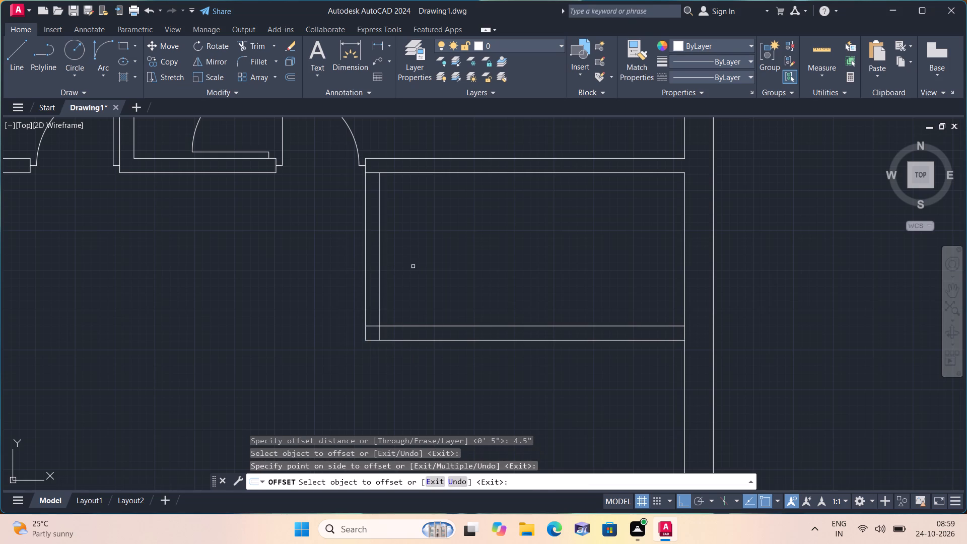
key("space")
Offset the vertical wall's inner line 5' toward the right outer wall.
key("space")
type("5'")
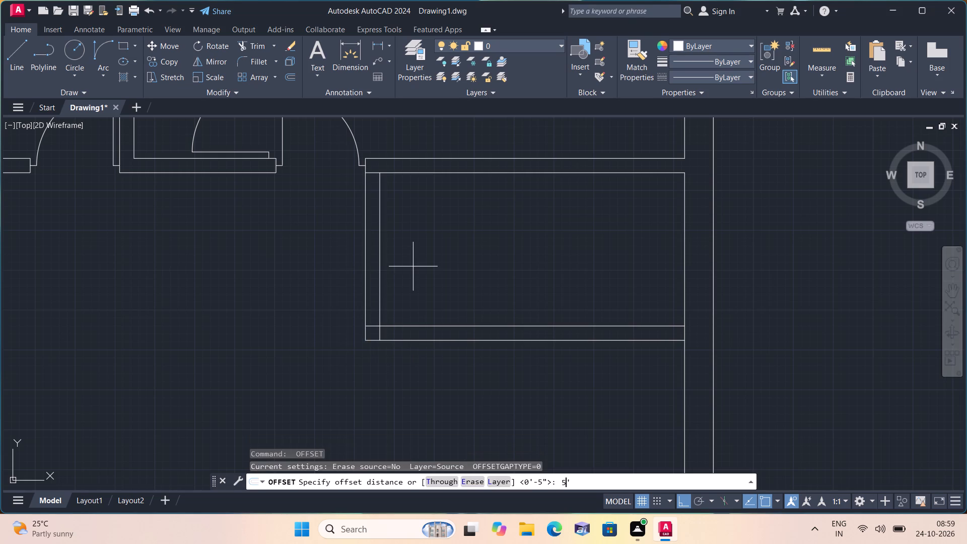
key("space")
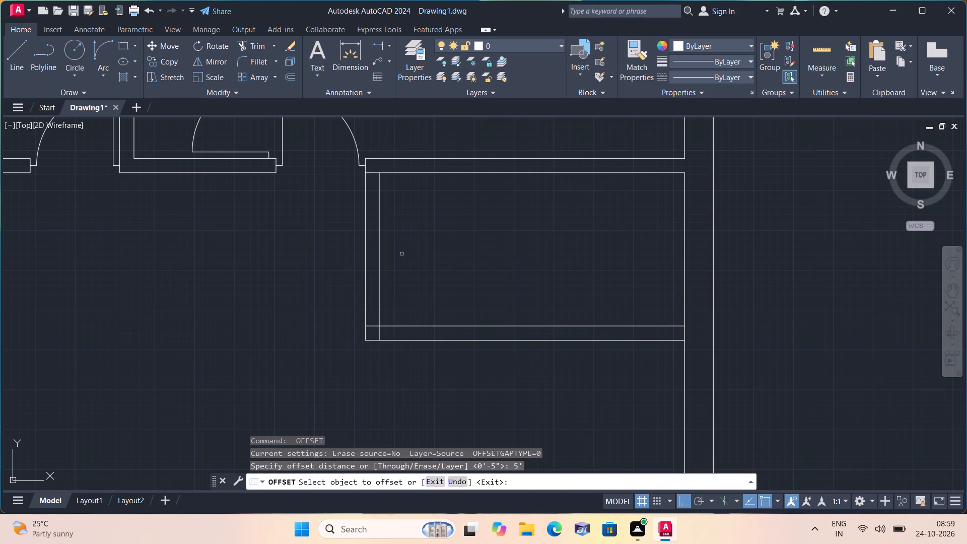
left_click(380, 238)
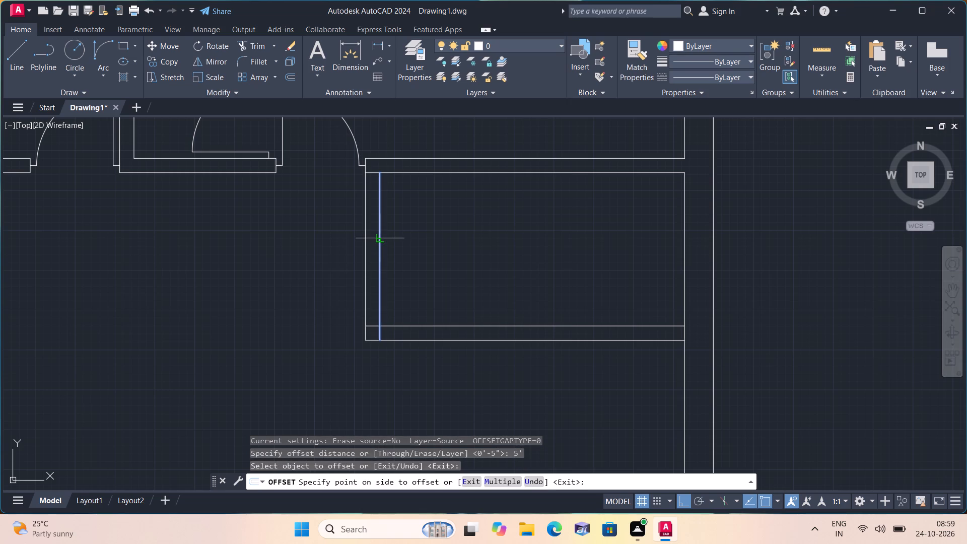
left_click(440, 238)
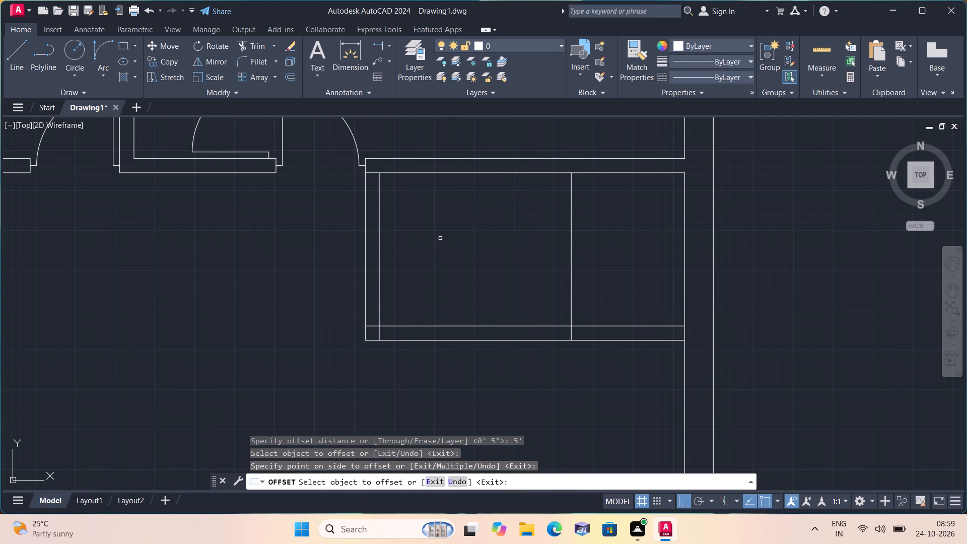
key("space")
Offset the new dividing line 4.5" toward the right outer wall to form the dividing partition.
key("space")
type("4.5\"")
key("space")
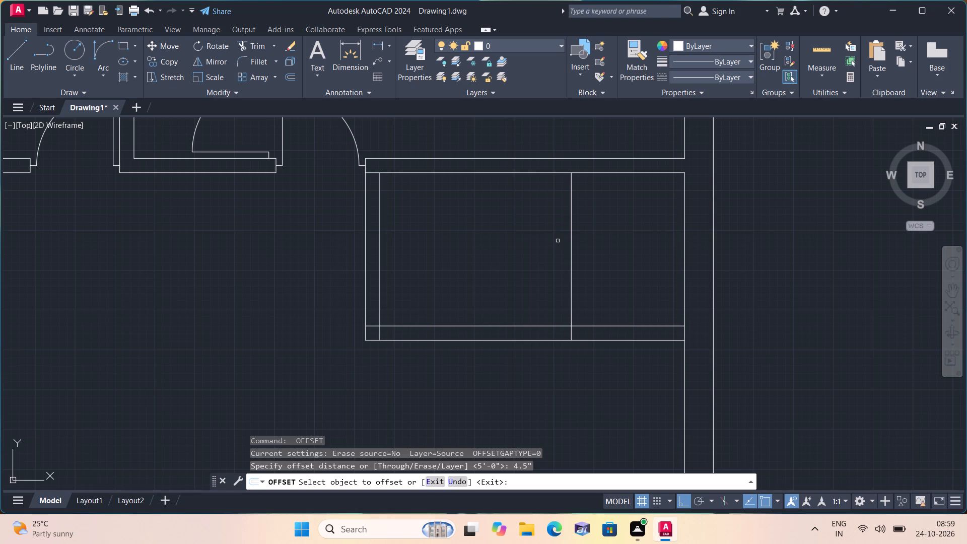
left_click(571, 253)
left_click(621, 253)
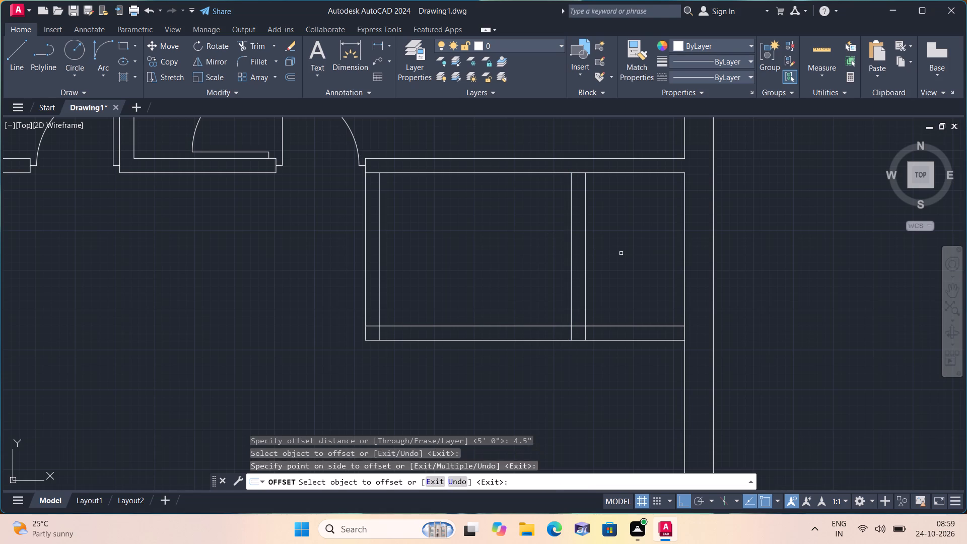
key("space")
Trim the overlapping wall lines where the dividing partition meets the upper and bottom walls and at the new room's bottom left corner.
type("trim")
key("space")
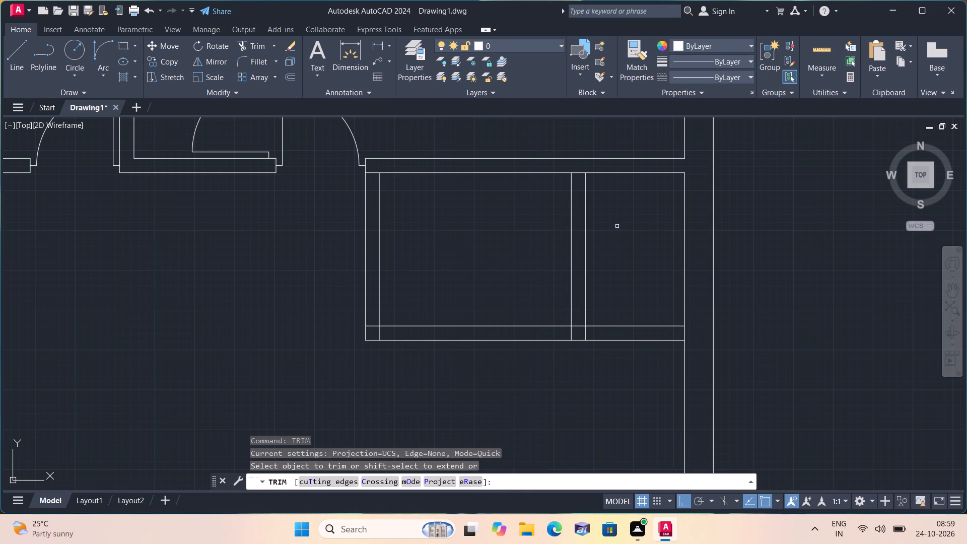
left_click(581, 173)
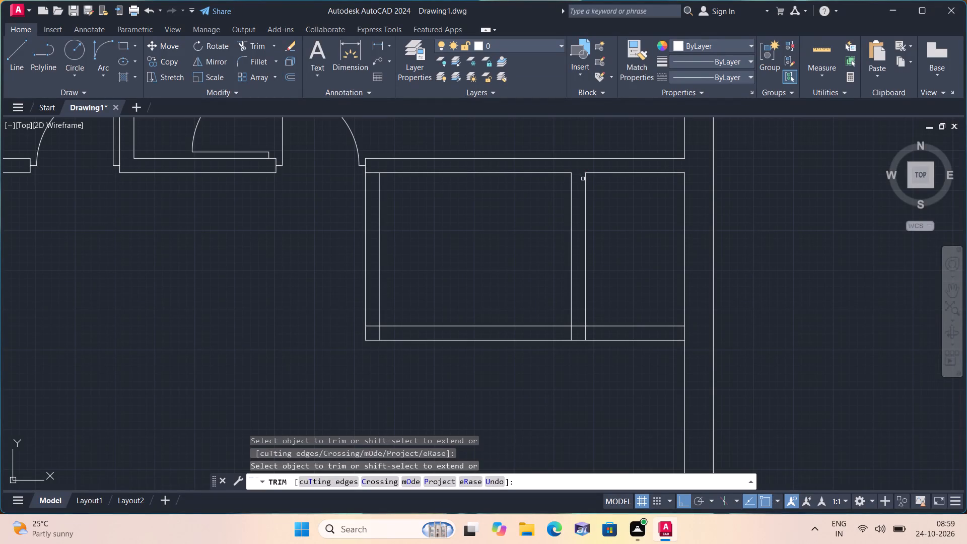
scroll(588, 347, "up", 2)
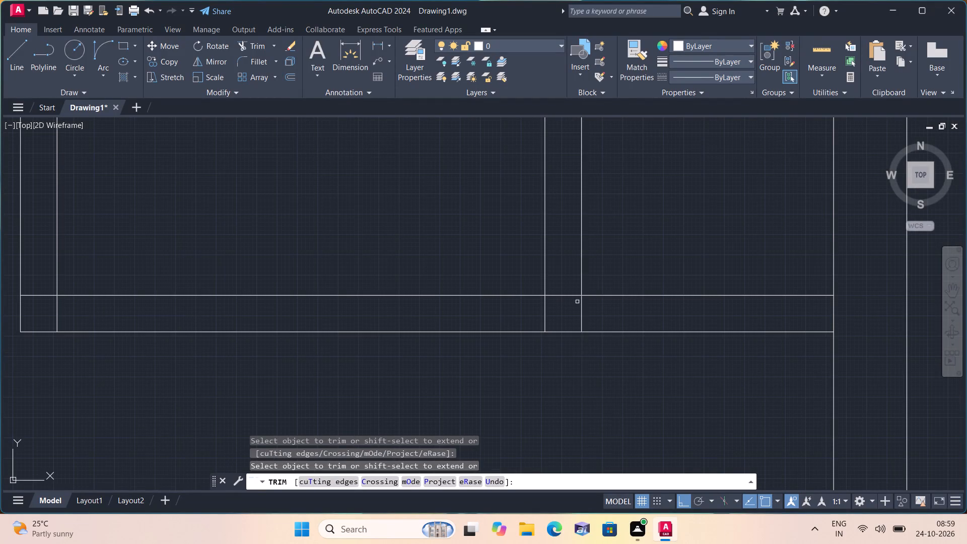
left_click(569, 294)
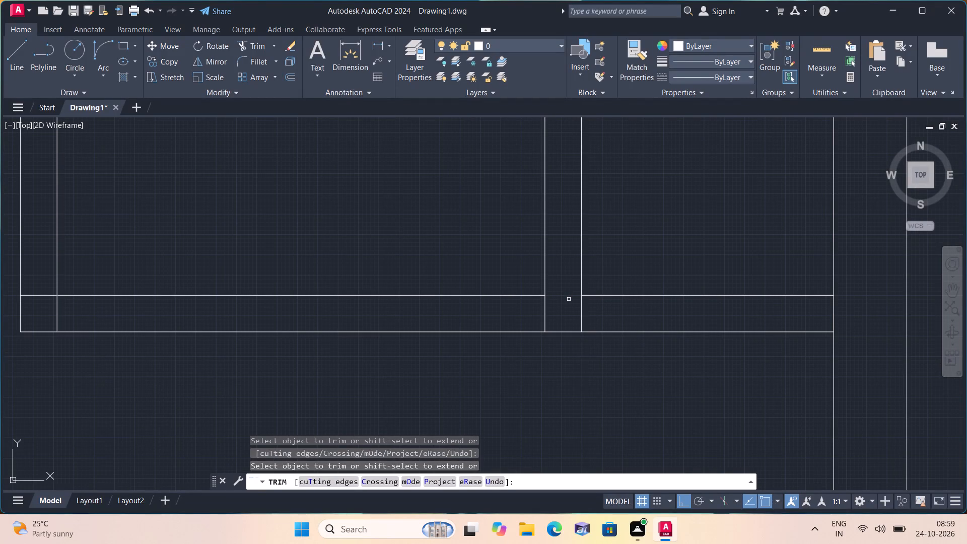
left_click(569, 299)
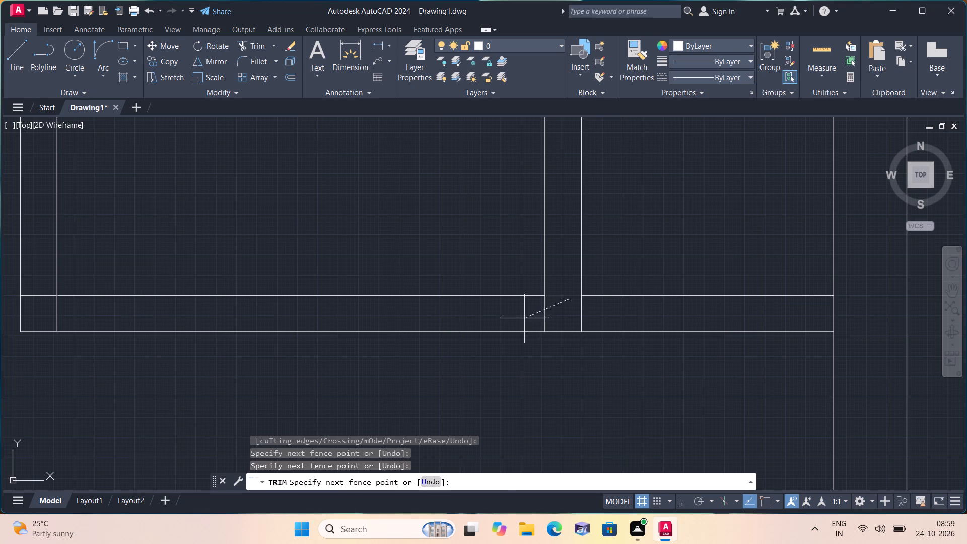
left_click(524, 318)
scroll(524, 318, "down", 2)
scroll(367, 322, "up", 2)
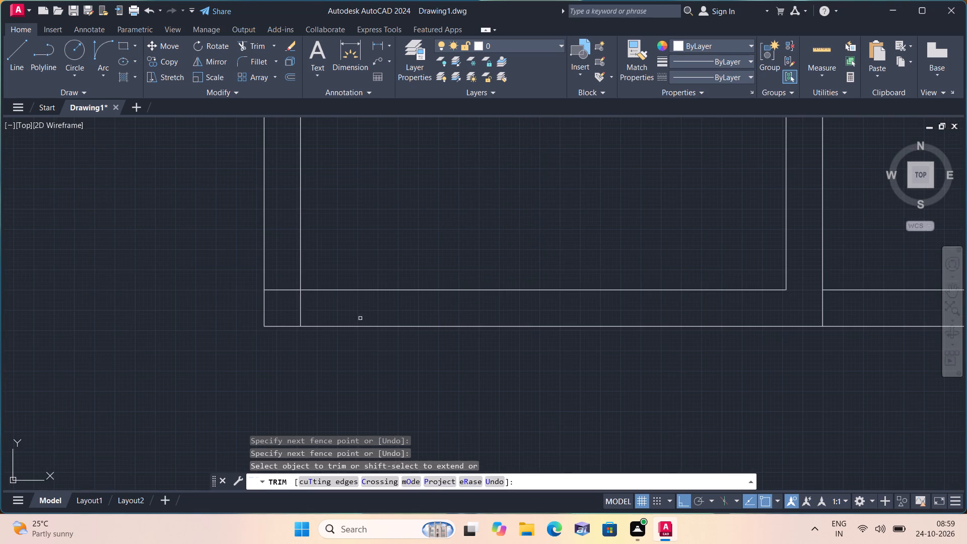
left_click(360, 318)
left_click(279, 288)
scroll(279, 288, "down", 2)
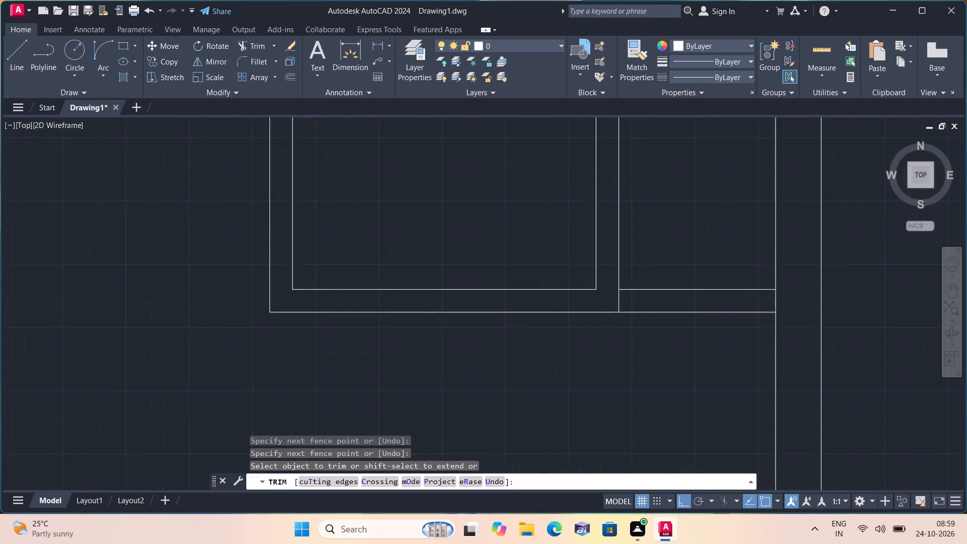
middle_click_drag(373, 208, 434, 300)
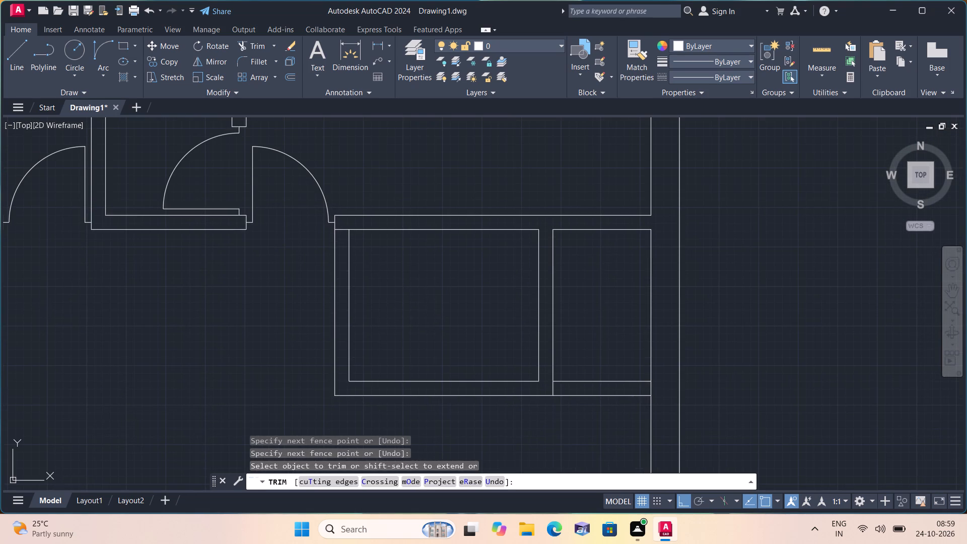
key("space")
Draw two crossing diagonal lines between opposite inner corners of the narrow room beside the right outer wall.
type("l")
key("space")
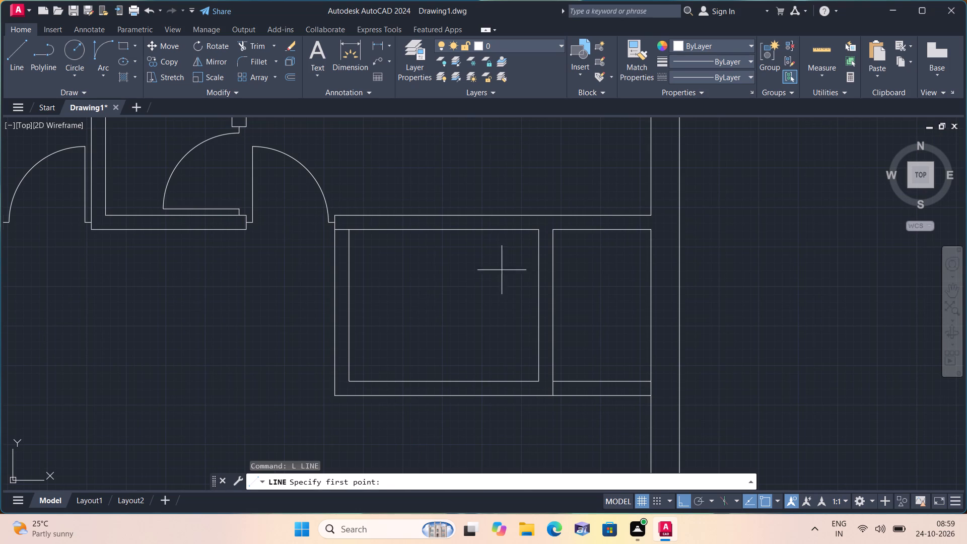
left_click(556, 231)
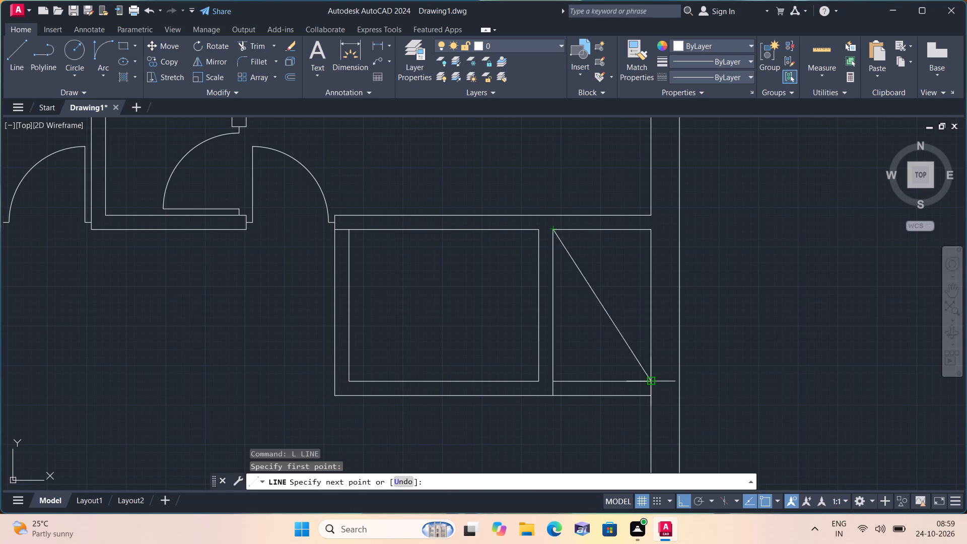
left_click(652, 380)
key("space")
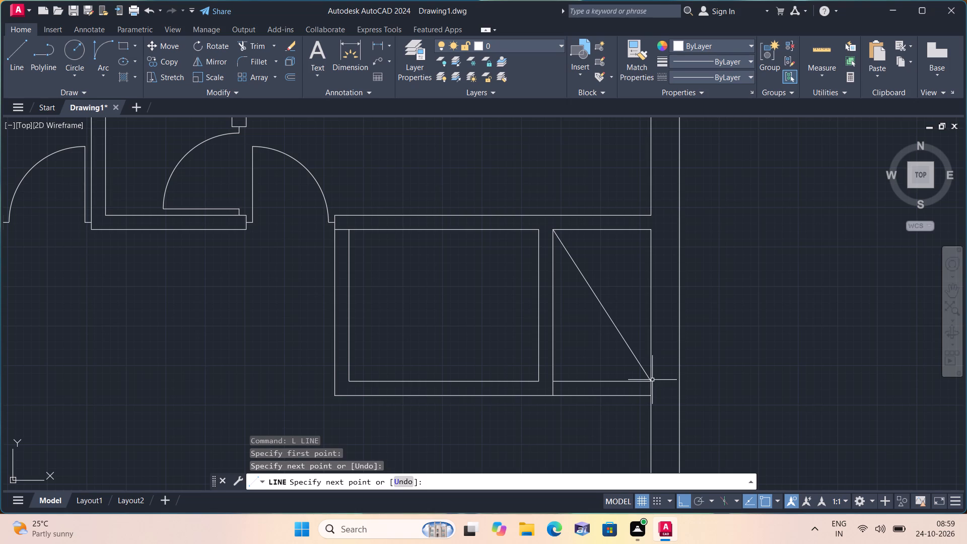
key("space")
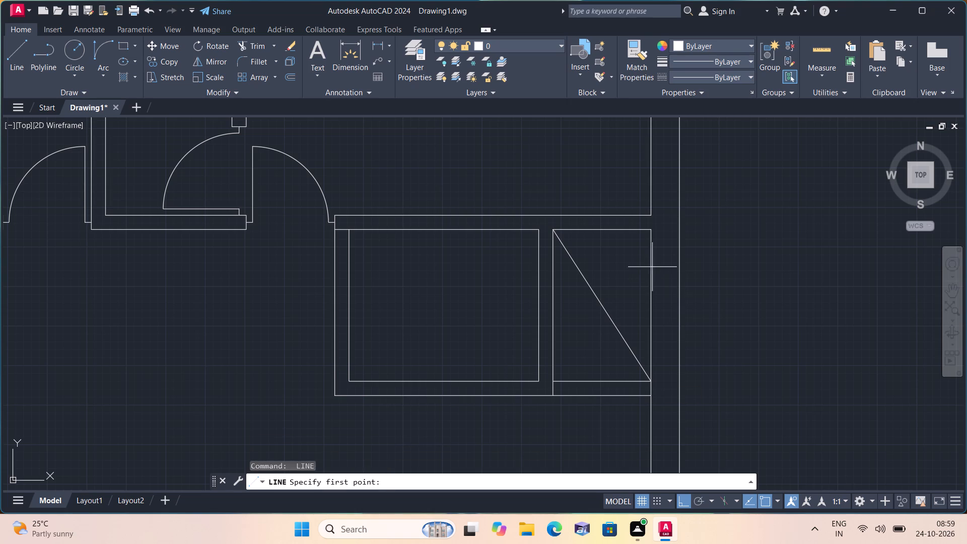
left_click(652, 231)
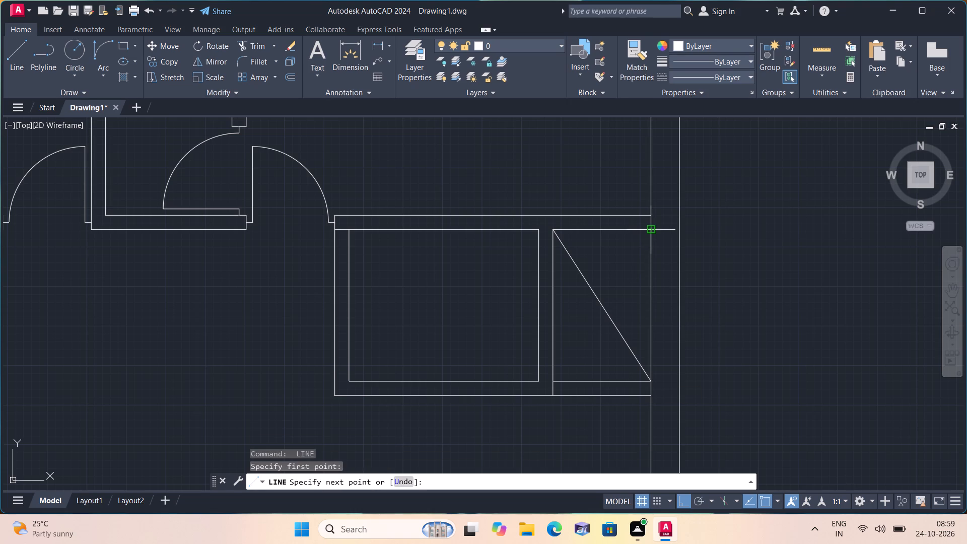
left_click(551, 379)
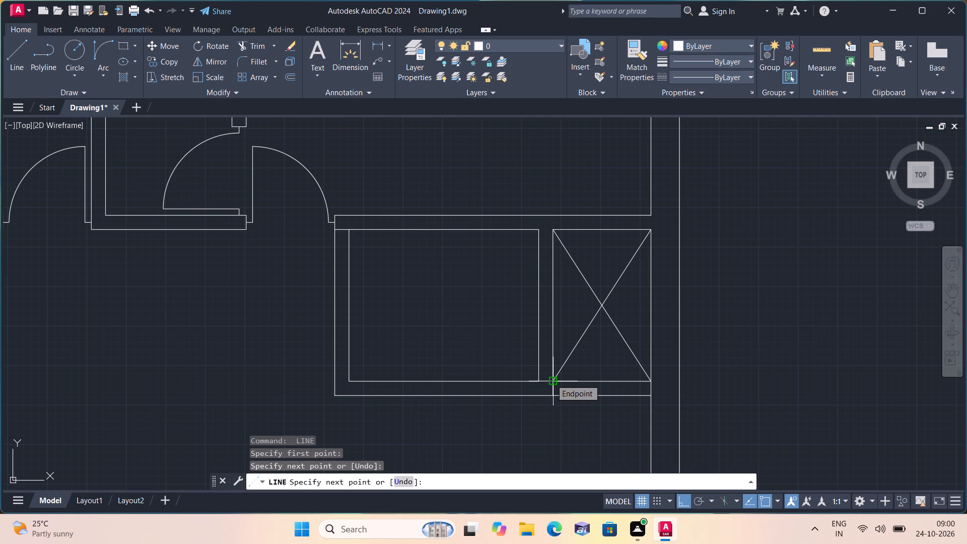
key("space")
Draw a horizontal centre line through the bottom wall of the crossed room, from the dividing partition's right line to the outer wall.
key("space")
scroll(556, 389, "up", 2)
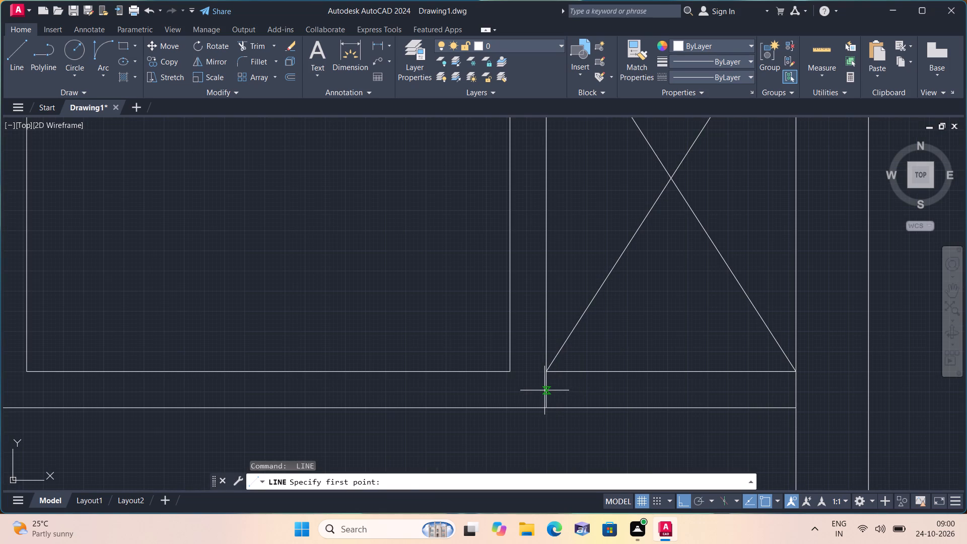
left_click(545, 390)
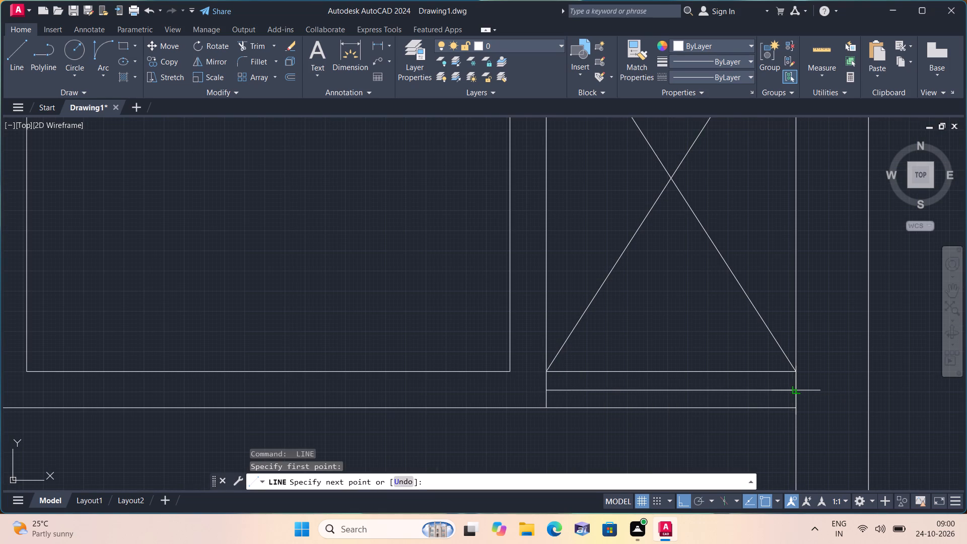
left_click(794, 389)
key("space")
Draw short vertical lines across the upper partition at both ends of its segment above the crossed room.
scroll(709, 311, "down", 2)
middle_click_drag(698, 267, 684, 404)
key("space")
scroll(653, 327, "up", 1)
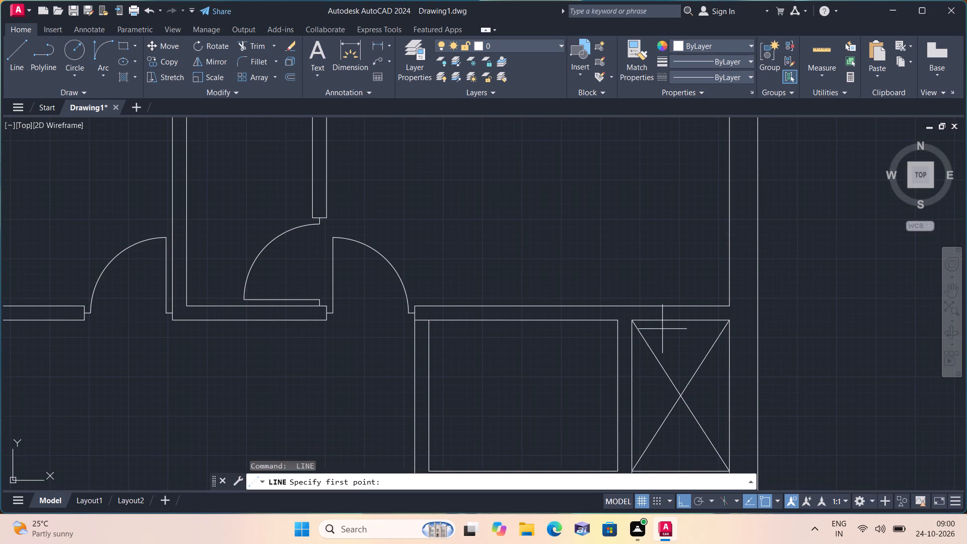
left_click(619, 317)
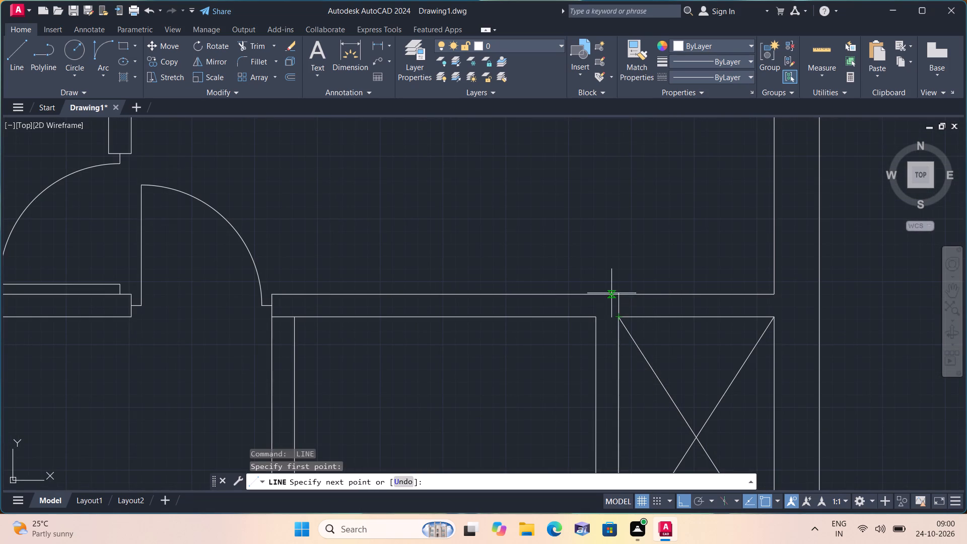
left_click(616, 291)
key("space")
key("space")
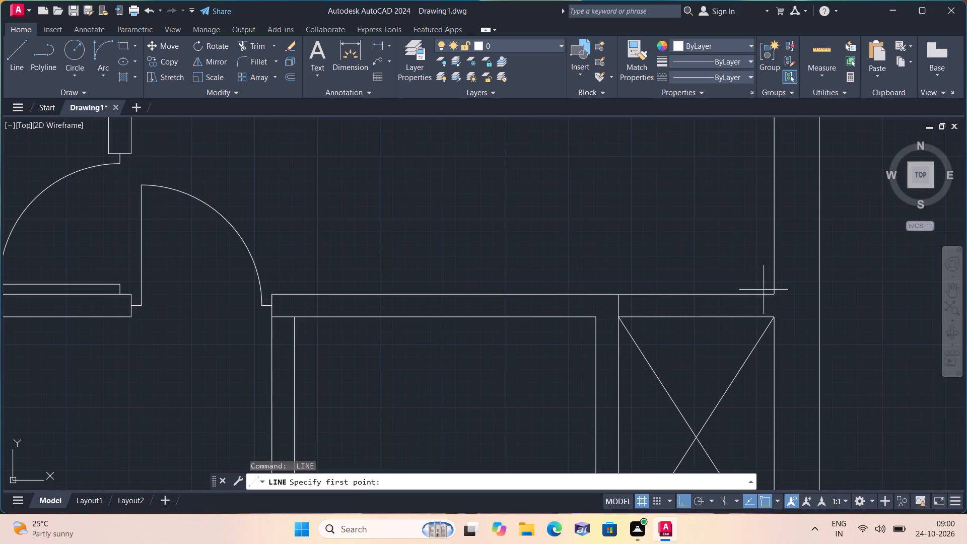
left_click(771, 294)
left_click(773, 315)
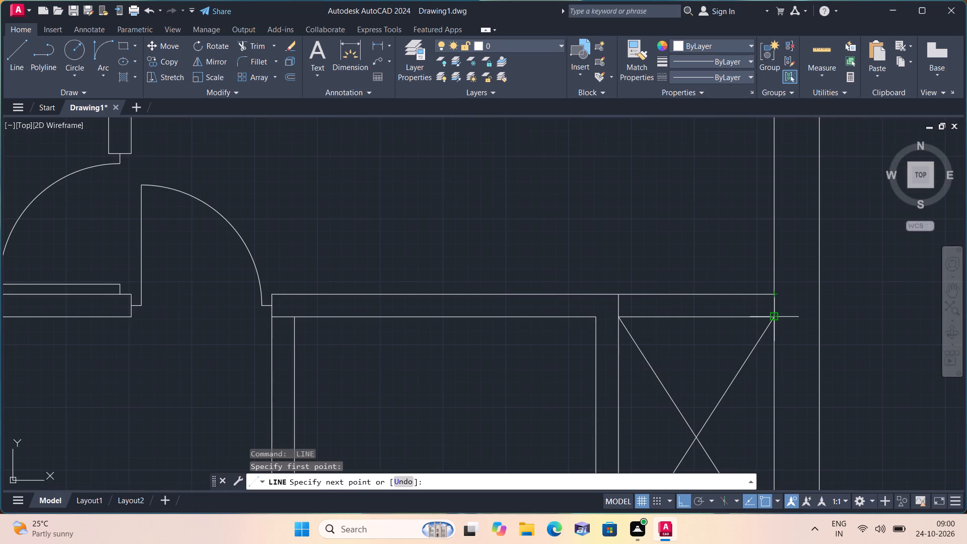
key("space")
Draw a horizontal centre line through the upper partition segment above the crossed room, joining its two end lines.
key("space")
left_click(775, 307)
left_click(618, 304)
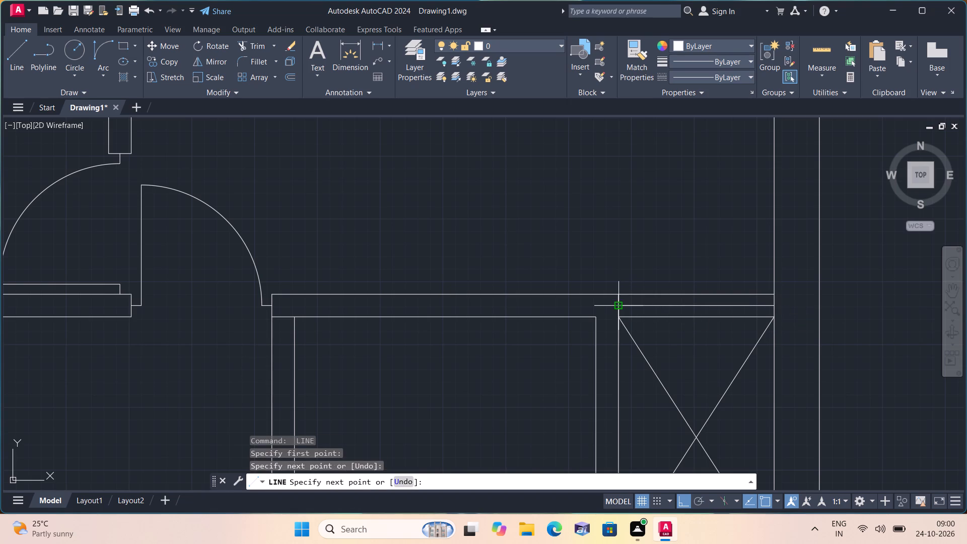
key("space")
Draw a short horizontal line closing the top of the dividing partition along the upper partition's lower face.
key("space")
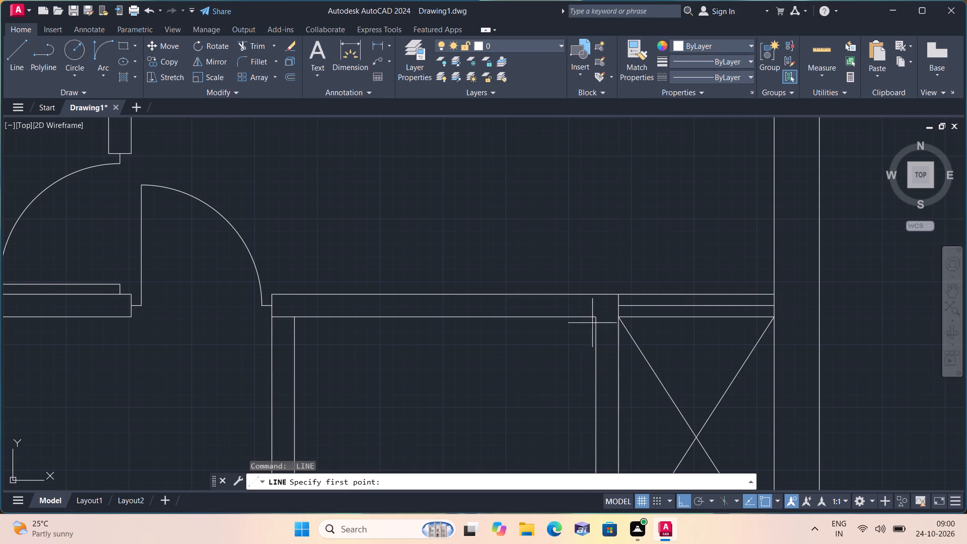
left_click(598, 320)
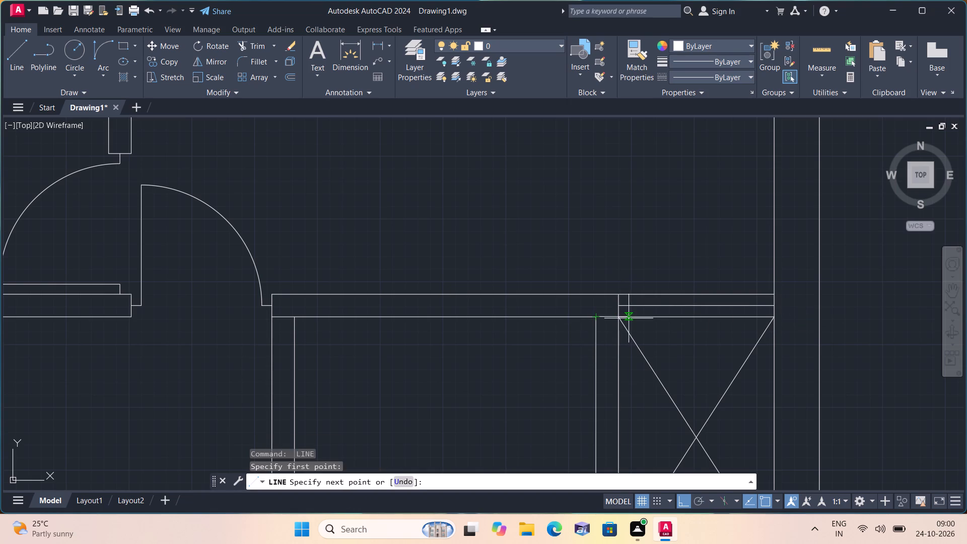
left_click(620, 317)
key("space")
Draw a short line across the dividing partition near mid-height and a vertical centre line from it up to the partition's top.
middle_click_drag(617, 377, 590, 279)
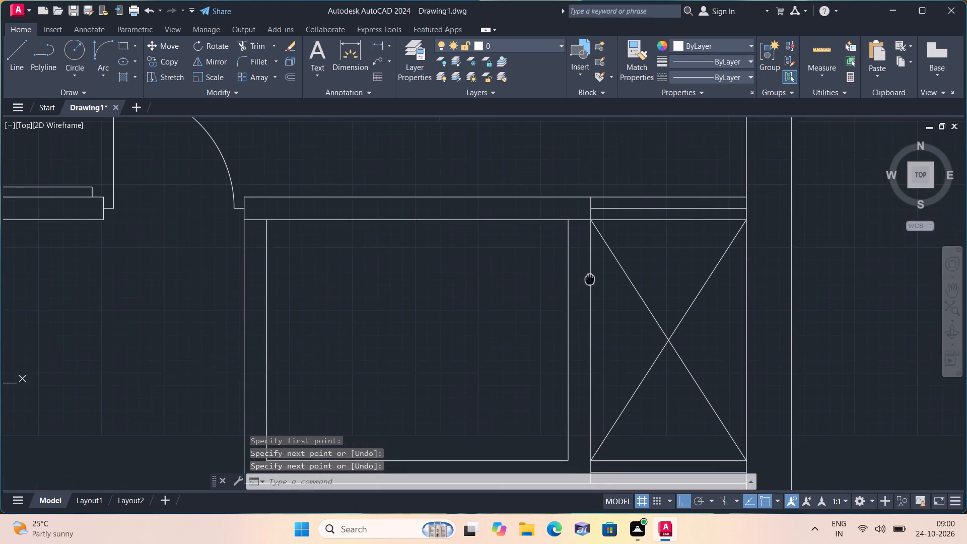
key("space")
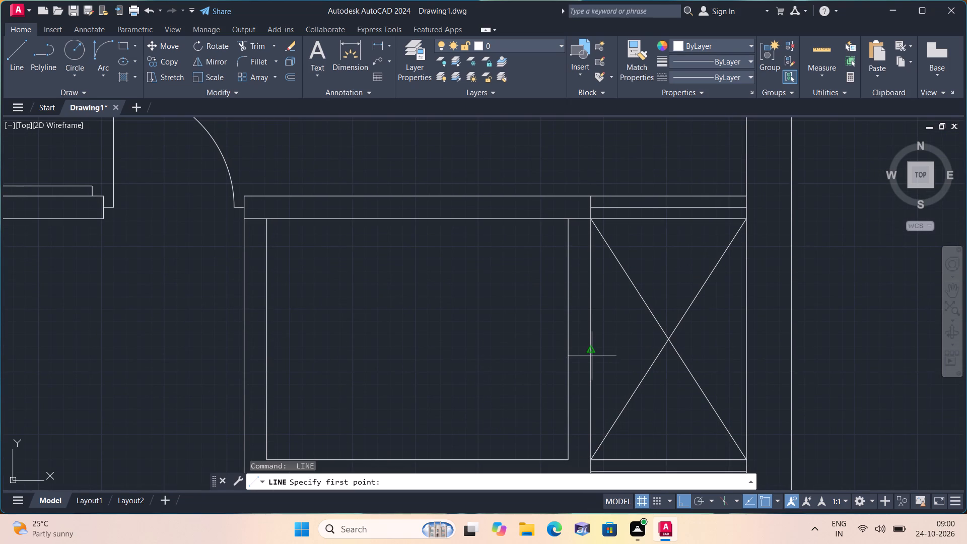
left_click(590, 353)
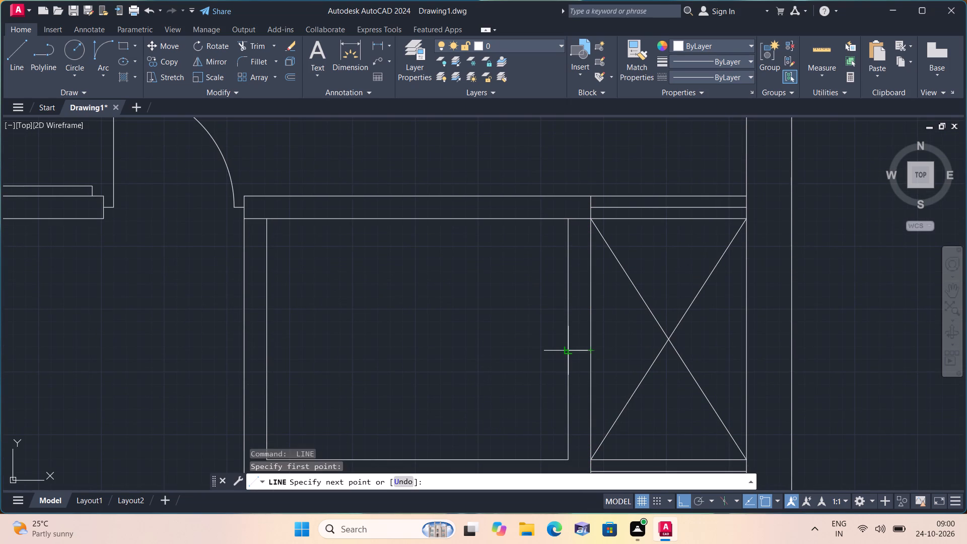
left_click(566, 351)
key("space")
key("space")
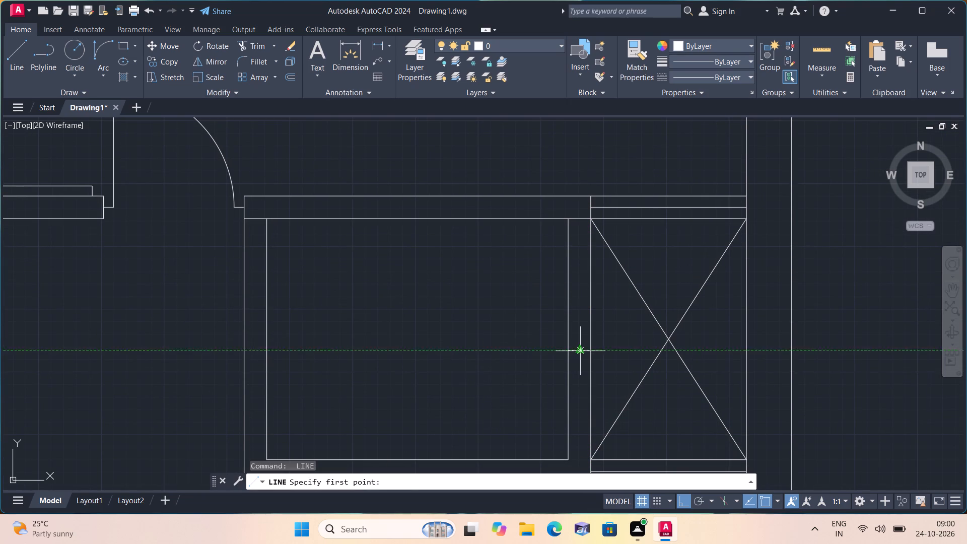
left_click(582, 351)
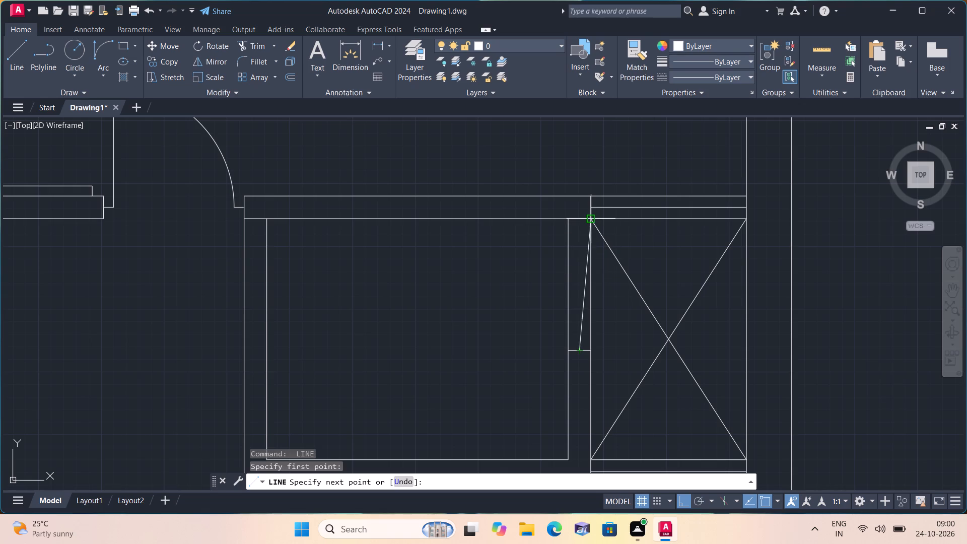
left_click(578, 219)
key("space")
Draw a line down the small room's left wall from the upper partition in 2", 2' and 2" segments, ending across the wall thickness.
scroll(589, 278, "down", 1)
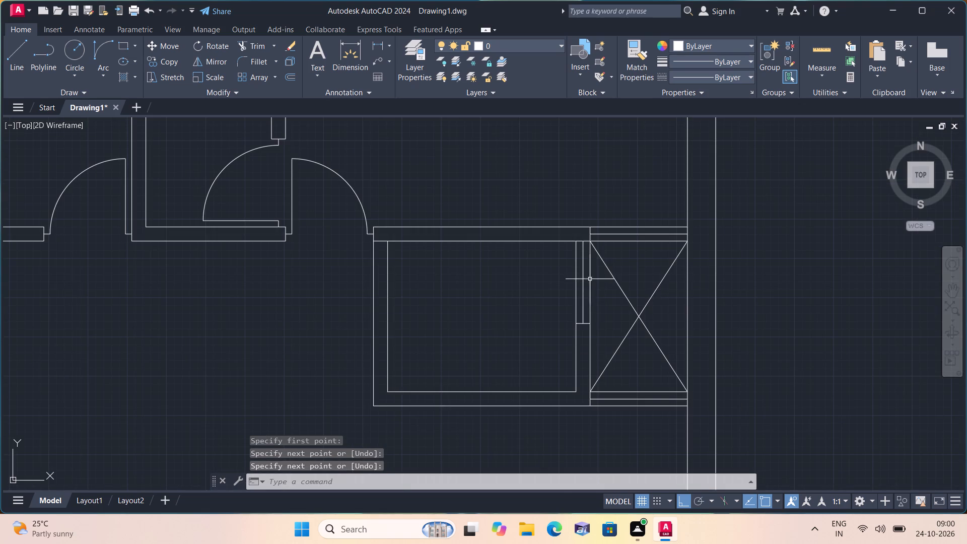
type("l")
key("space")
scroll(371, 241, "up", 2)
left_click(377, 242)
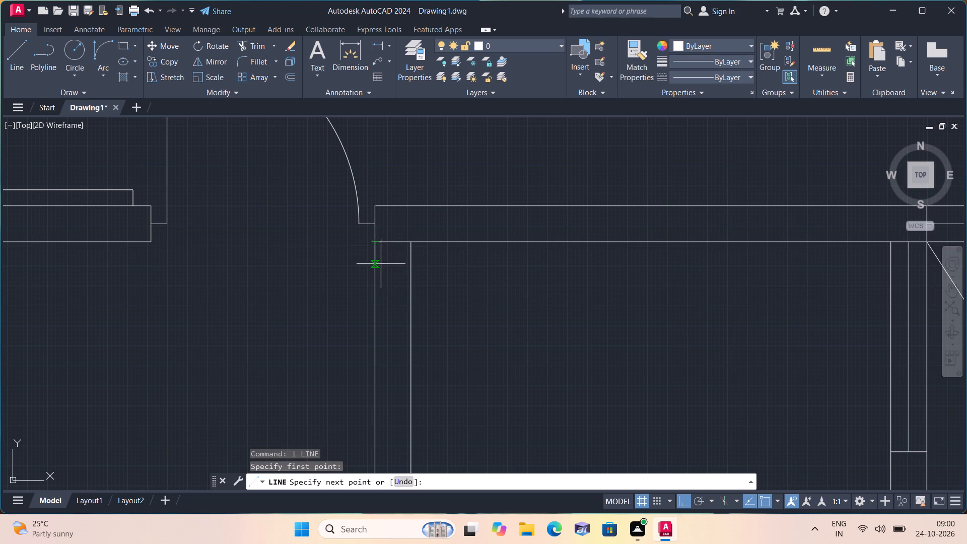
type("2\"")
key("space")
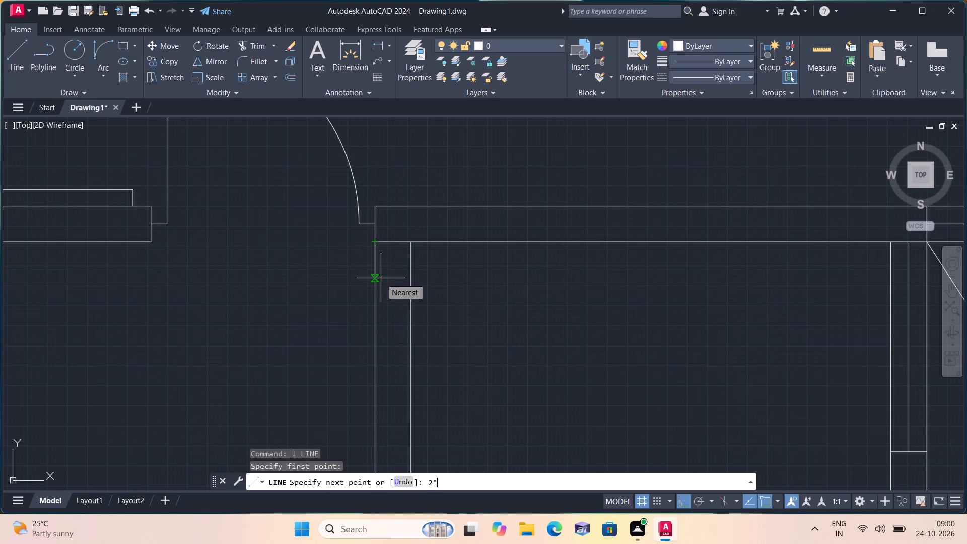
type("2'")
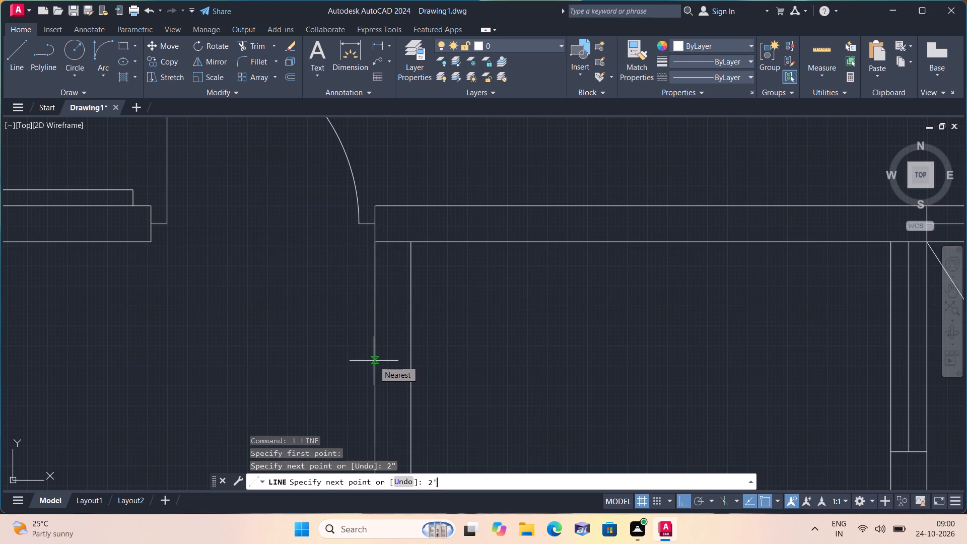
key("space")
middle_click_drag(375, 402, 368, 261)
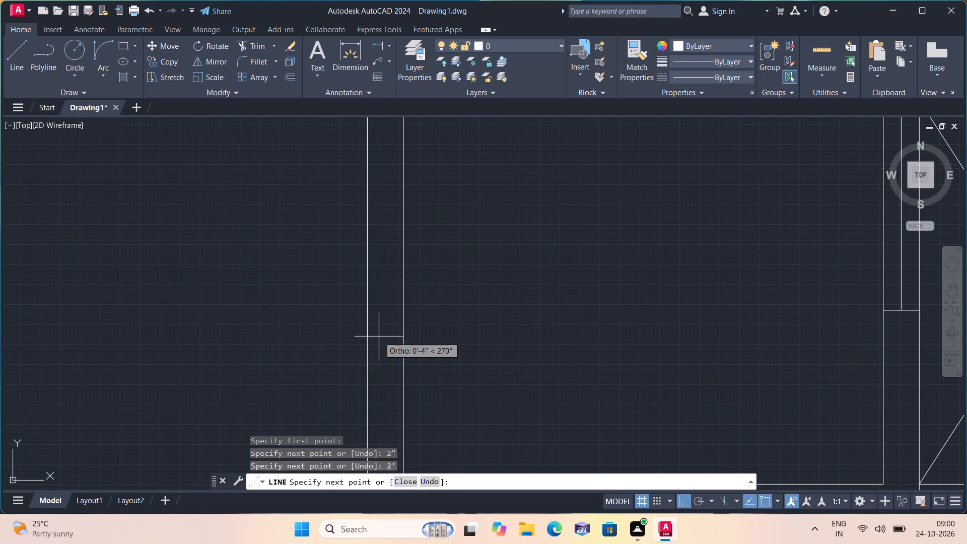
type("2\"")
key("space")
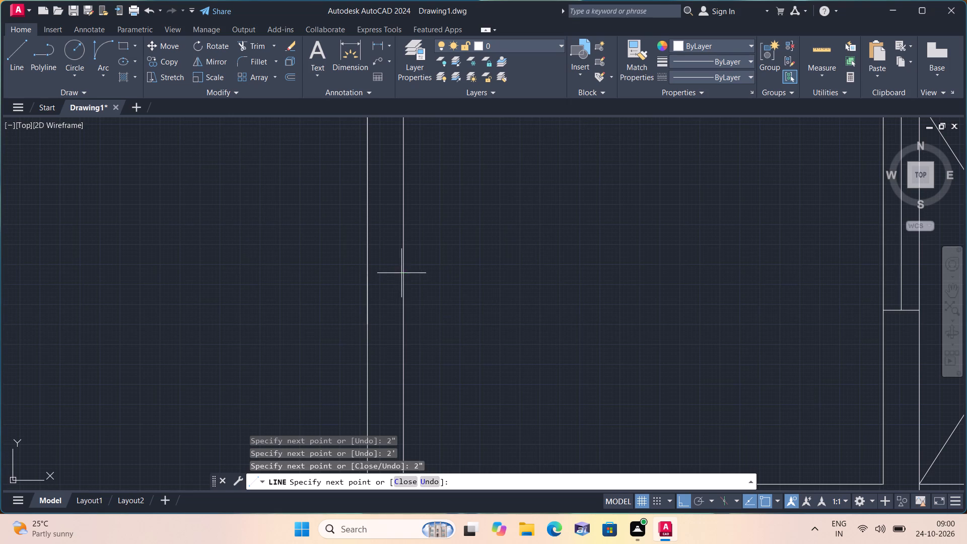
left_click(405, 326)
key("space")
Trim the faces of the small room's left wall between the 2" jamb stubs to open the 2' doorway.
scroll(445, 270, "down", 2)
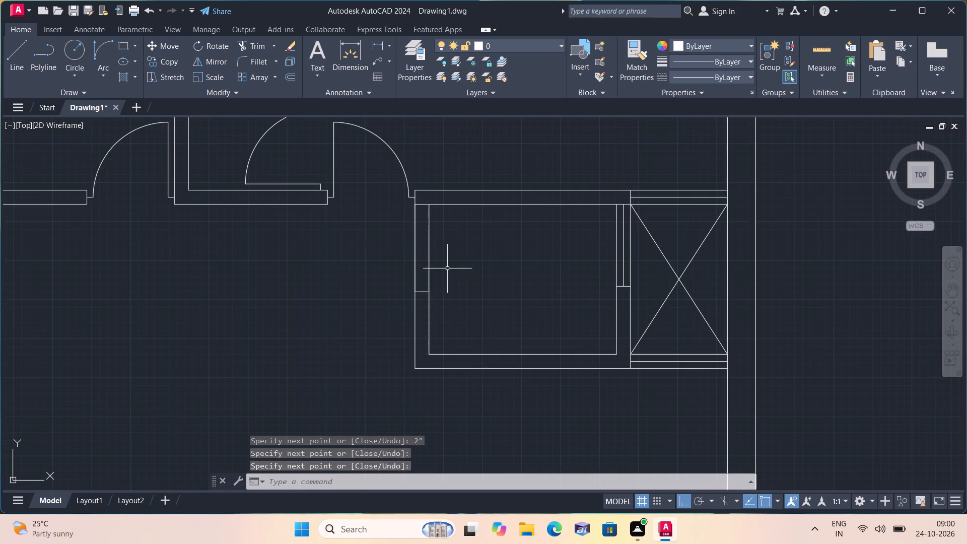
type("tr")
type("im")
key("space")
left_click_drag(459, 265, 355, 248)
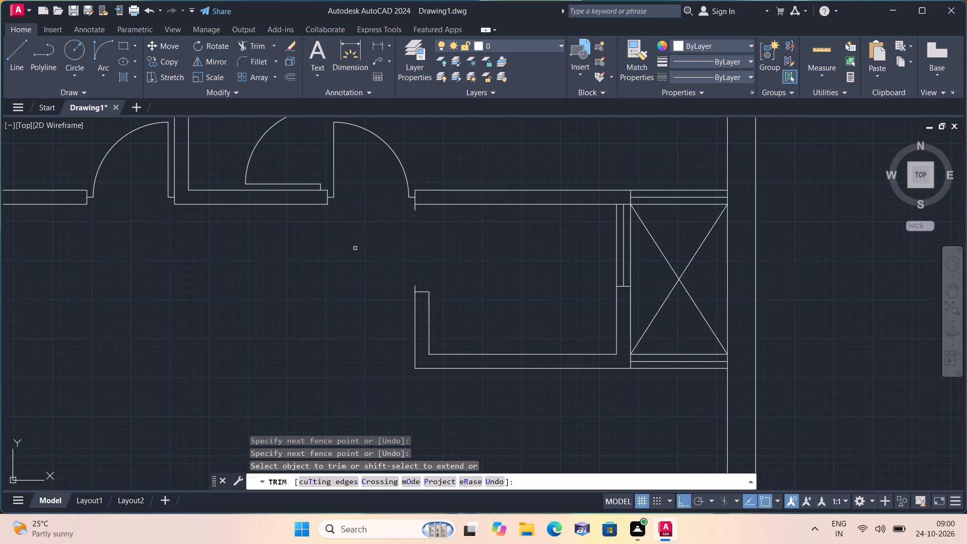
key("space")
Draw a 2' horizontal door leaf into the small room from the end of the upper jamb stub.
type("l")
key("space")
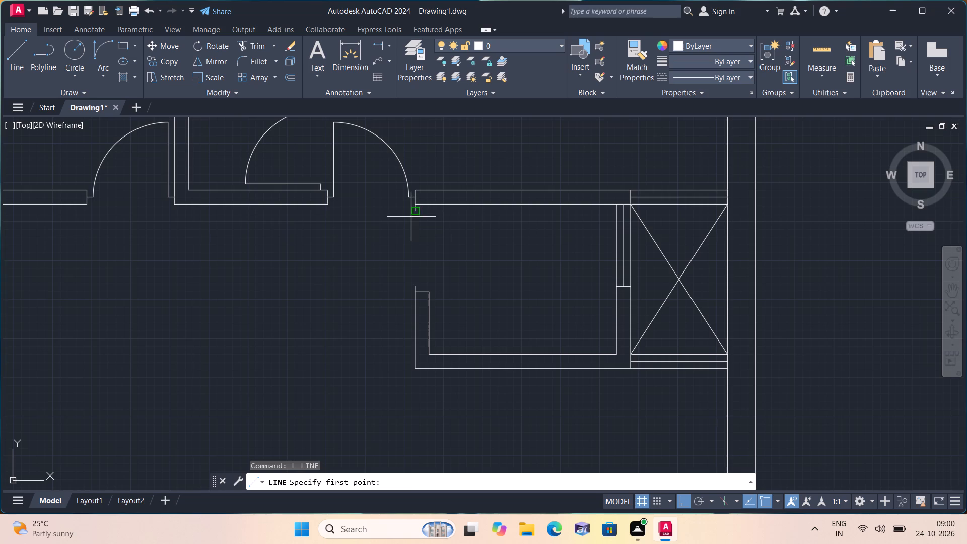
left_click(412, 212)
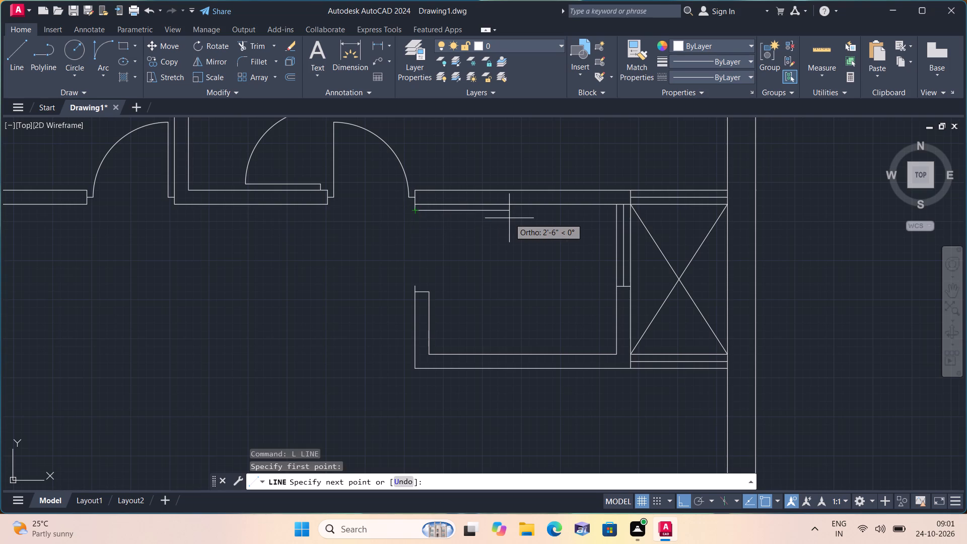
type("2'")
key("space")
key("Escape")
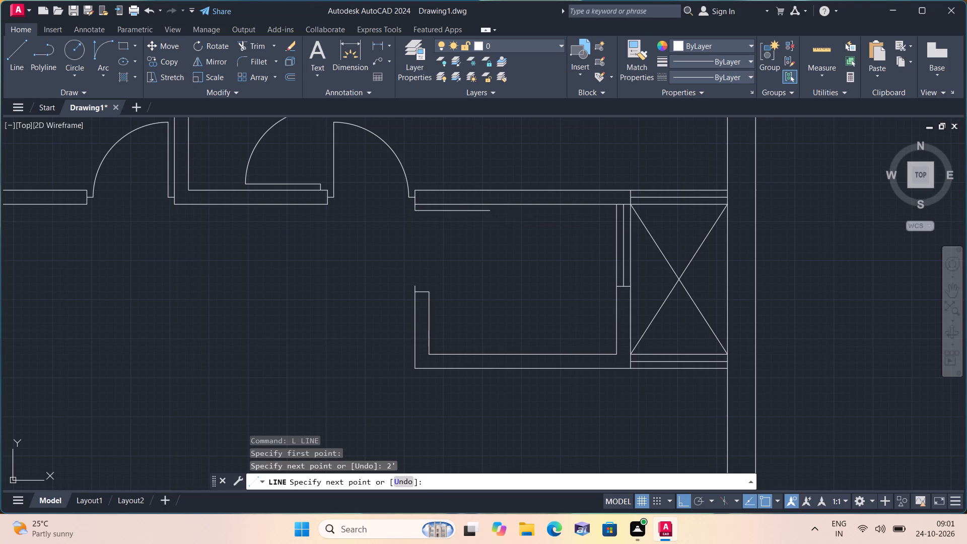
Draw the door swing as a start-end-direction arc from the leaf's free end to the lower jamb stub.
left_click(107, 75)
left_click(152, 226)
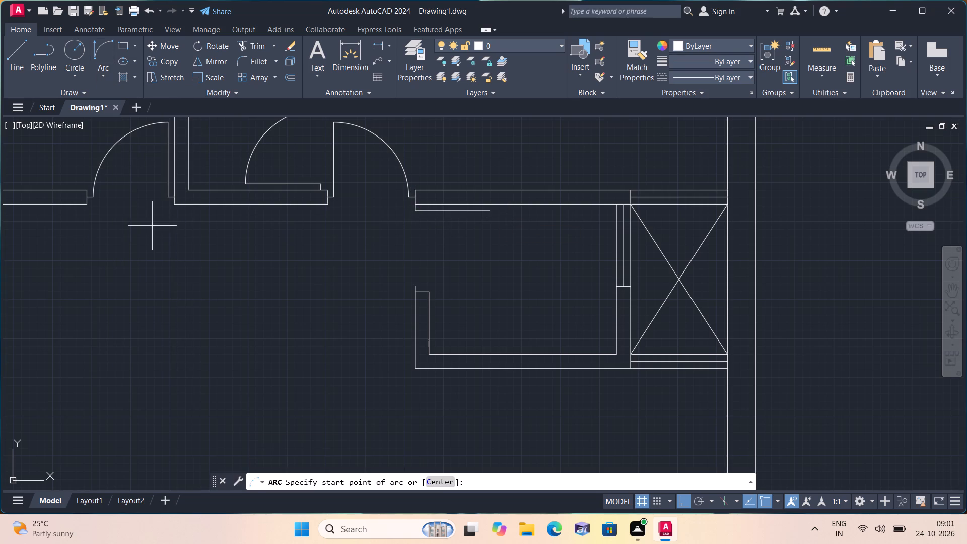
left_click(491, 210)
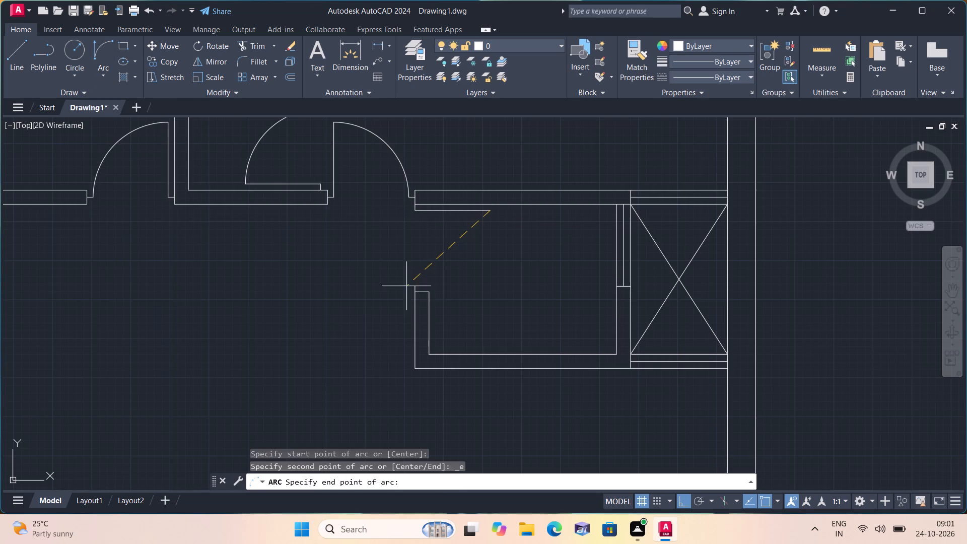
left_click(418, 287)
left_click(504, 280)
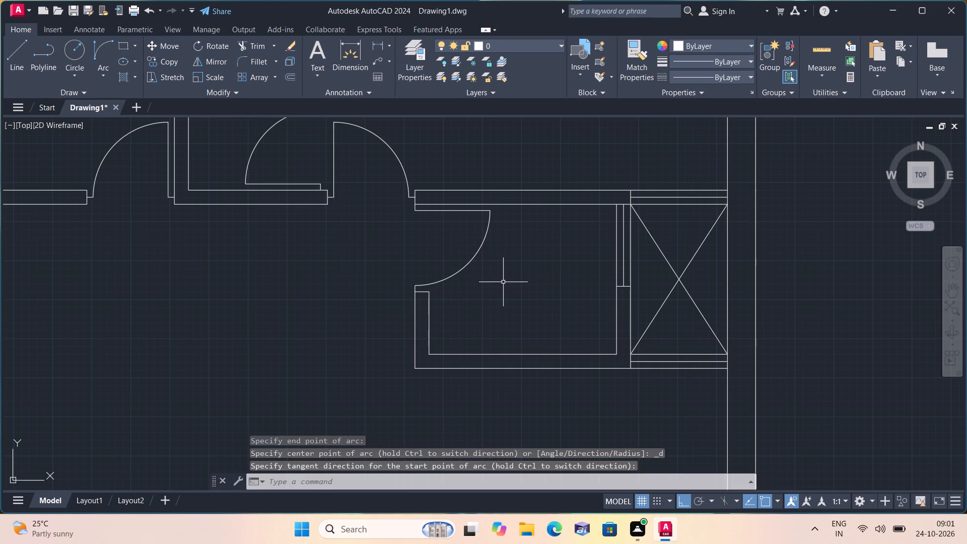
Offset the bottom outer wall line of the small rooms 8' downward.
scroll(490, 283, "down", 1)
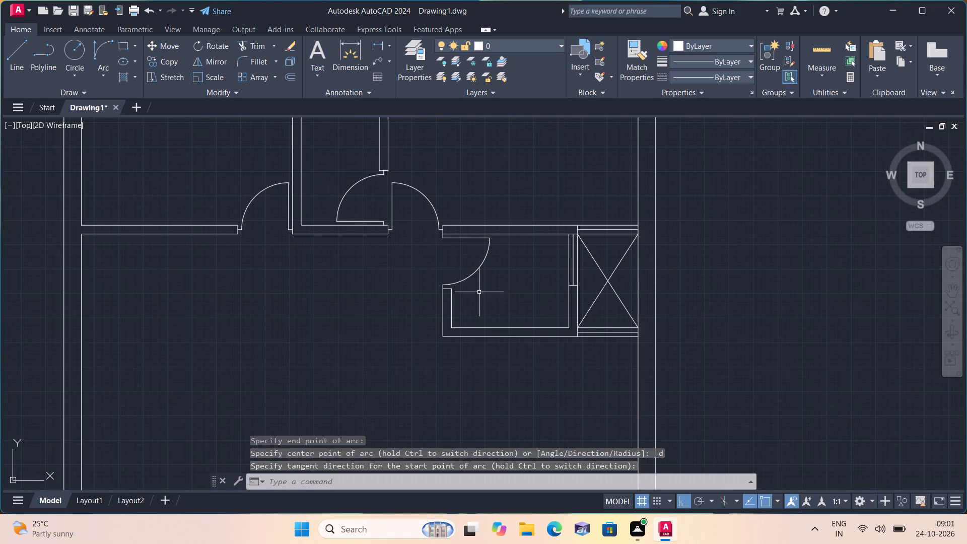
scroll(479, 292, "down", 1)
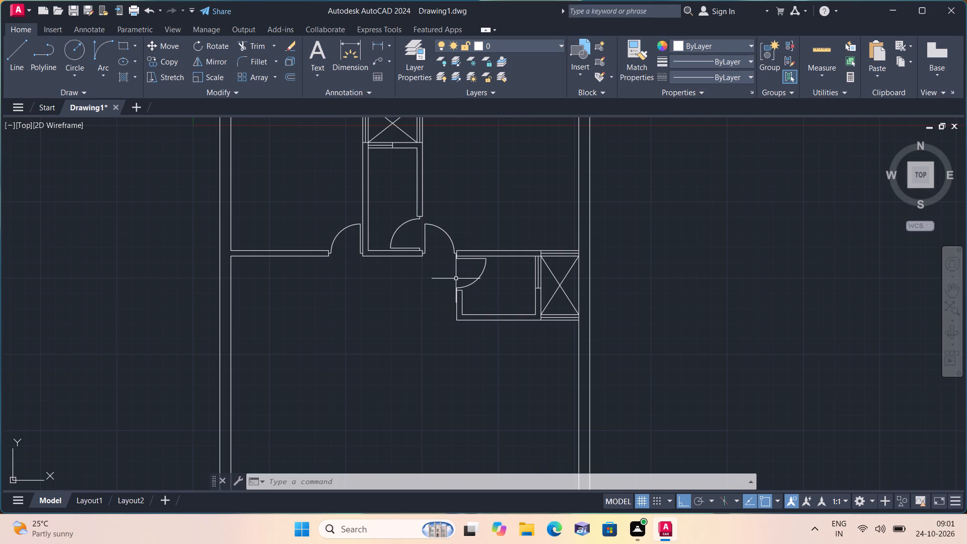
scroll(456, 279, "down", 1)
middle_click_drag(456, 279, 455, 183)
type("off")
key("space")
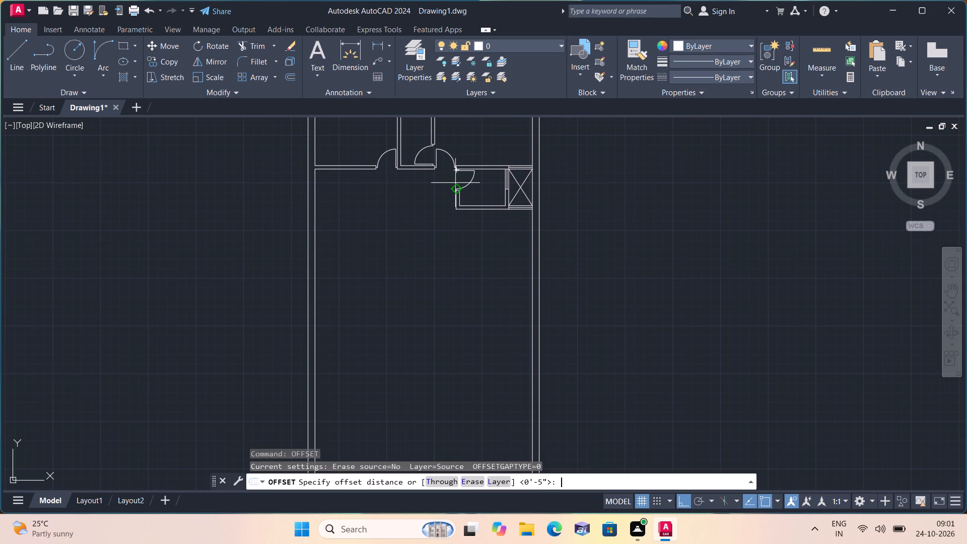
type("8'")
key("space")
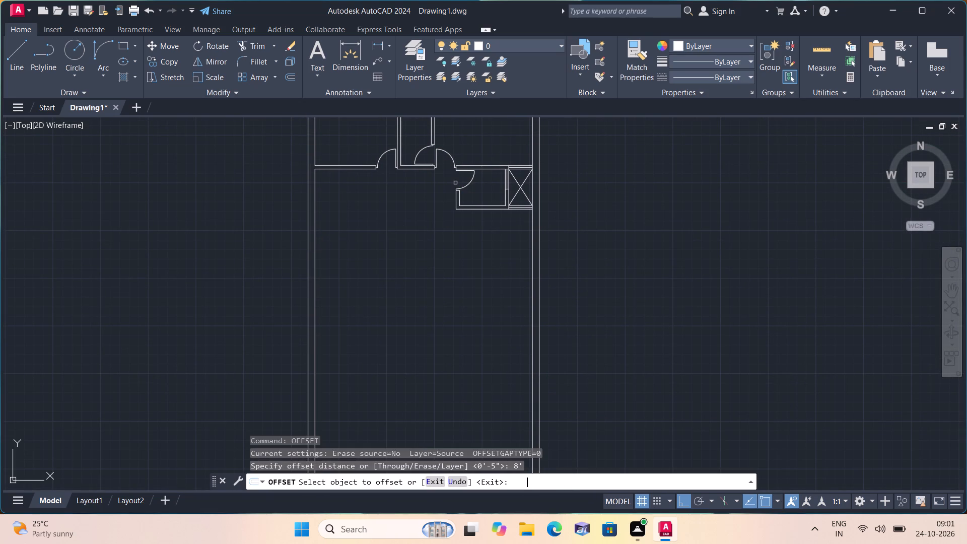
scroll(527, 222, "up", 2)
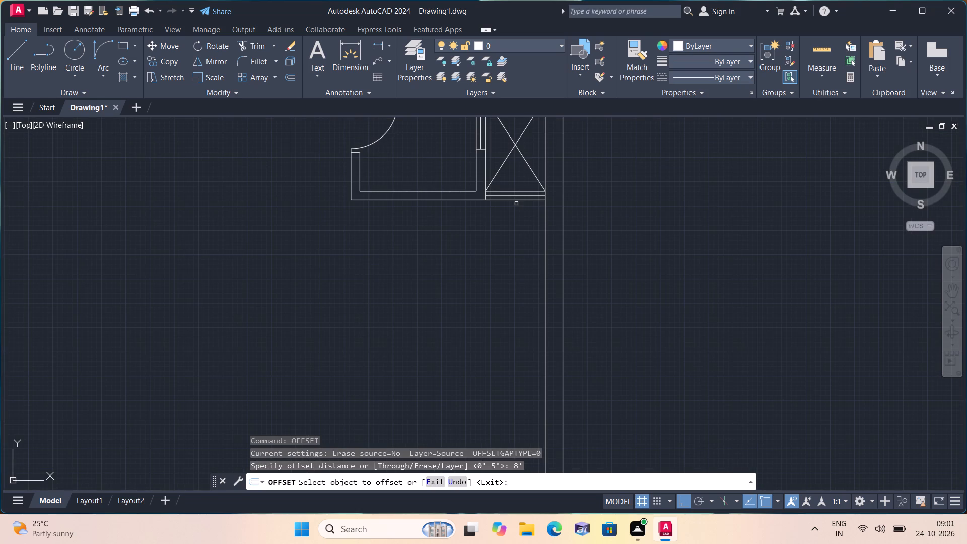
left_click(478, 202)
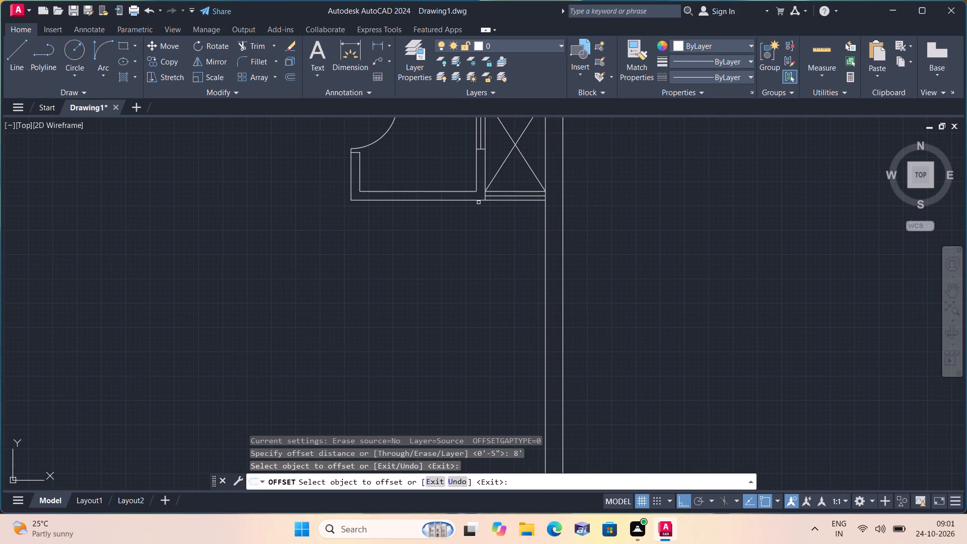
left_click(477, 200)
left_click(469, 284)
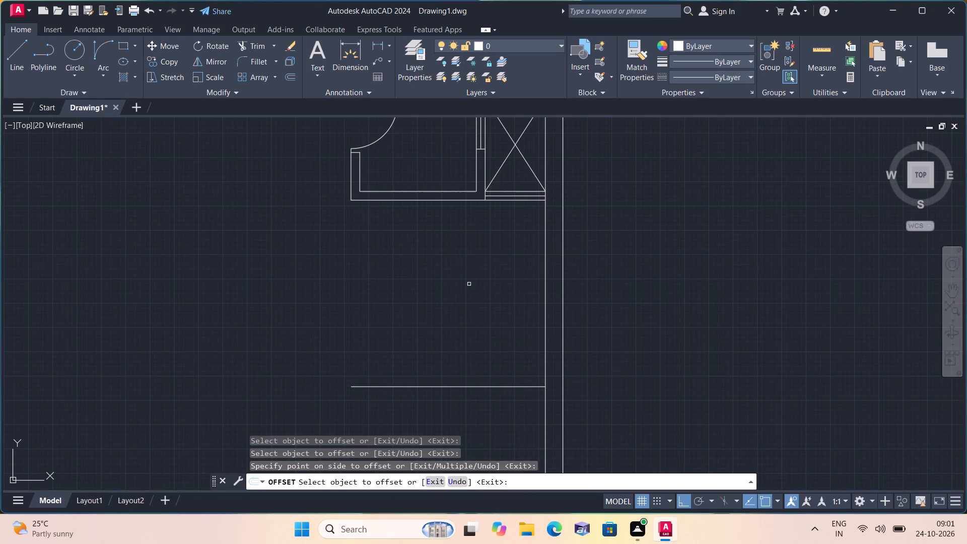
key("space")
Offset the new horizontal line 4.5" downward to form the partition's thickness.
key("space")
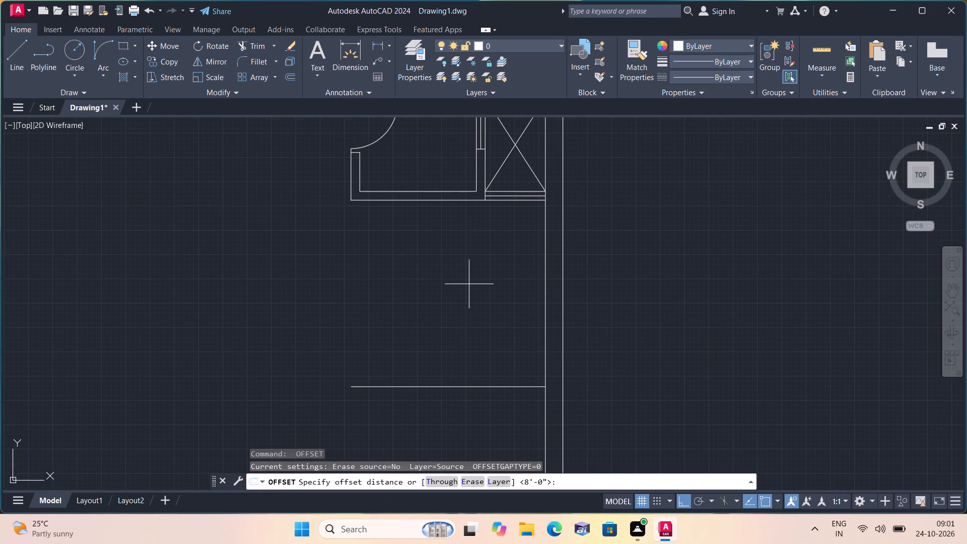
type("4.5\"")
key("space")
scroll(481, 305, "down", 1)
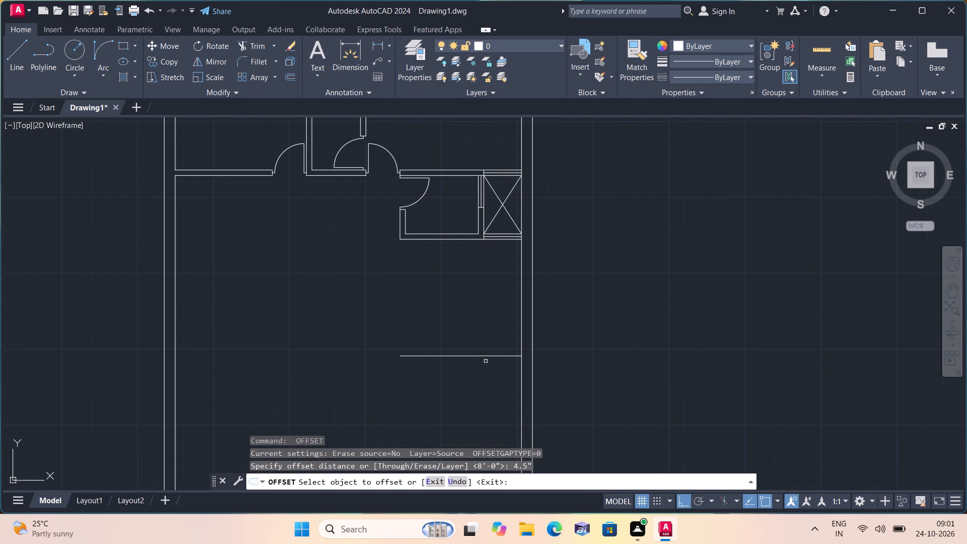
left_click(488, 357)
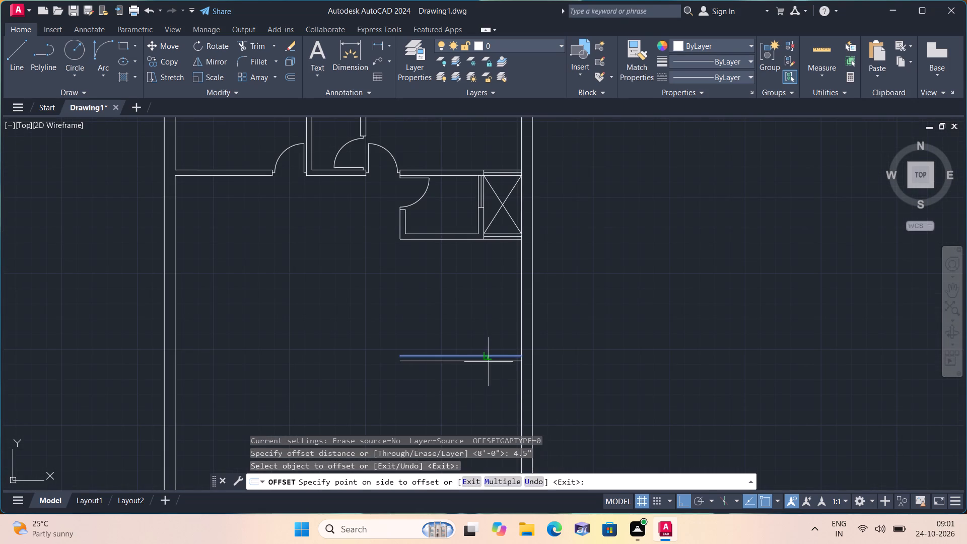
left_click(490, 386)
middle_click_drag(488, 384, 475, 255)
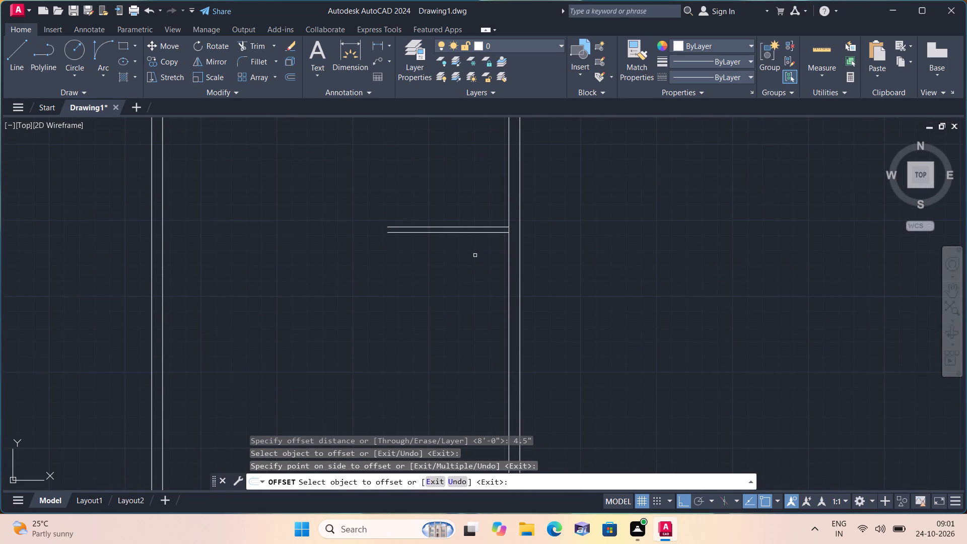
key("space")
Offset the new partition's lower line 9'8" downward.
key("space")
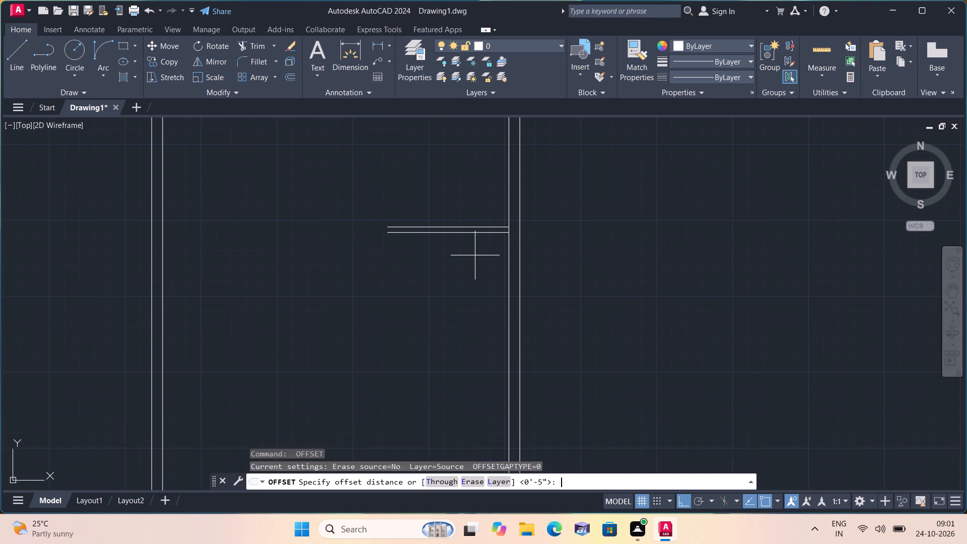
type("9'8\"")
key("space")
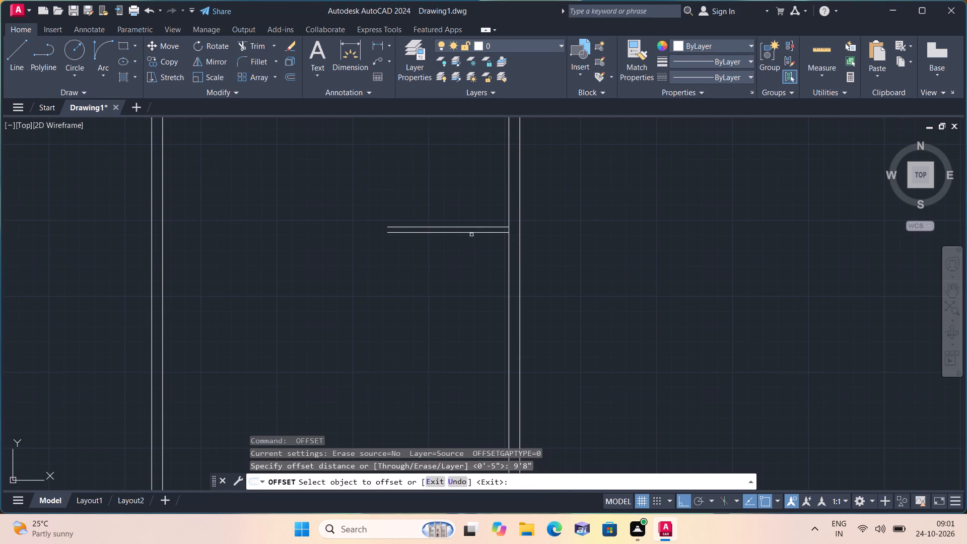
left_click(474, 231)
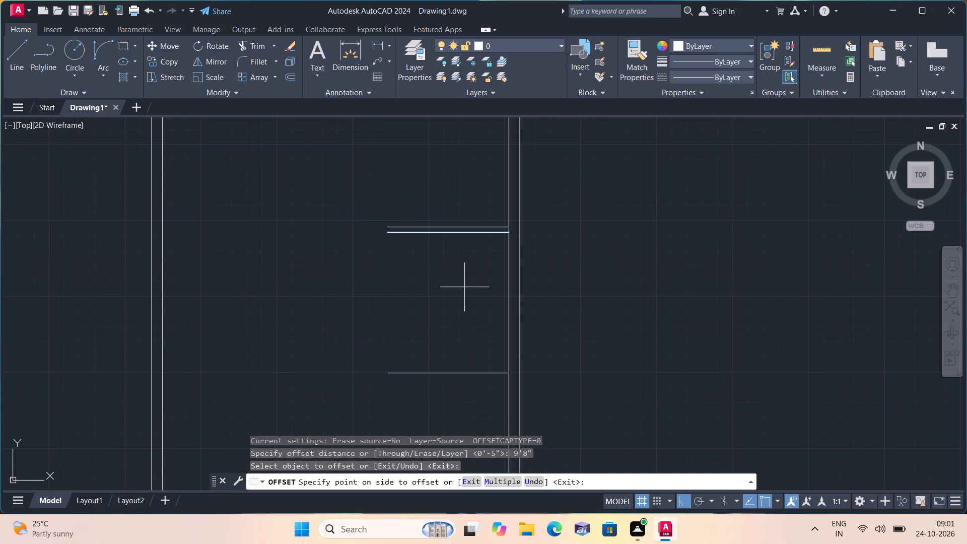
left_click(463, 291)
key("space")
Offset the lowest horizontal line 4.5" downward to form a second partition.
key("space")
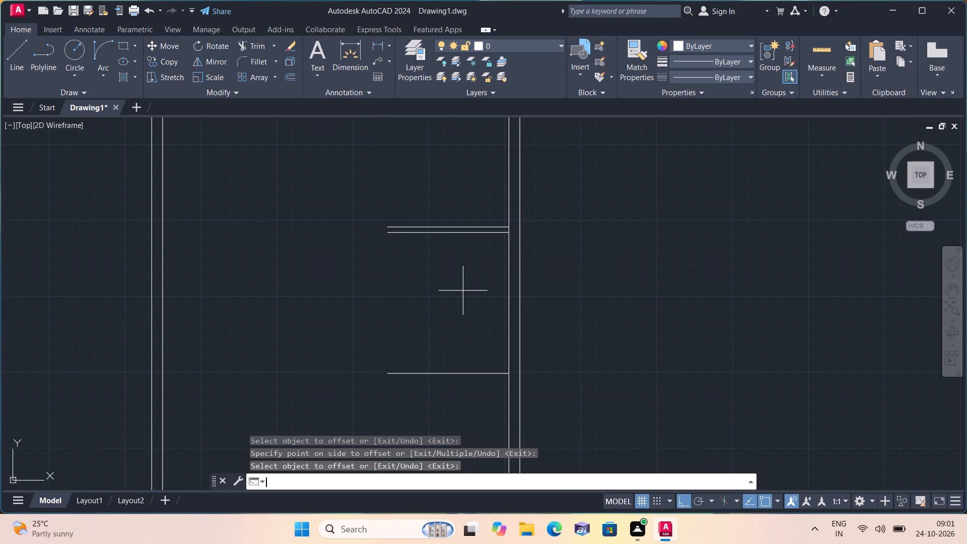
type("4.5\"")
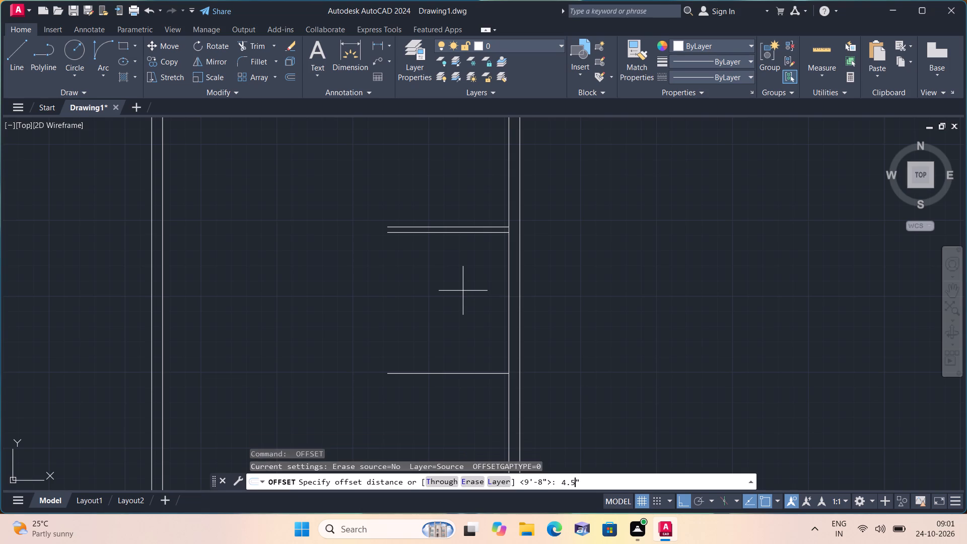
key("space")
middle_click_drag(463, 298, 443, 228)
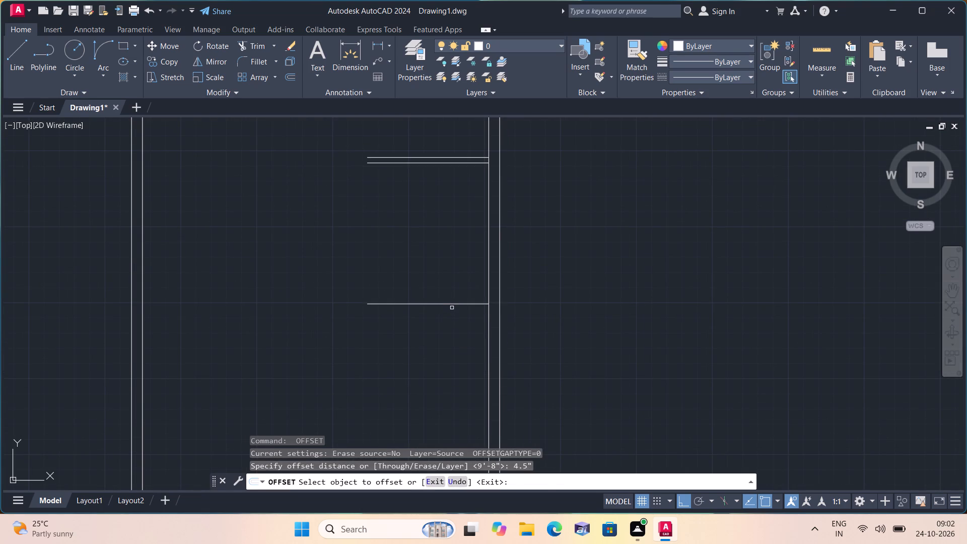
left_click(454, 304)
left_click(446, 353)
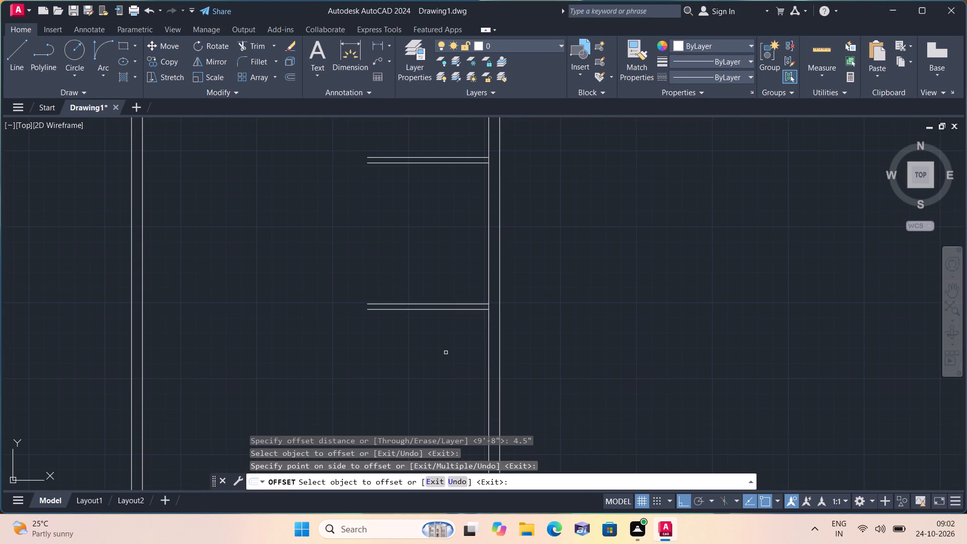
Offset the lower line of the second partition below the small rooms 6' downward.
key("space")
key("space")
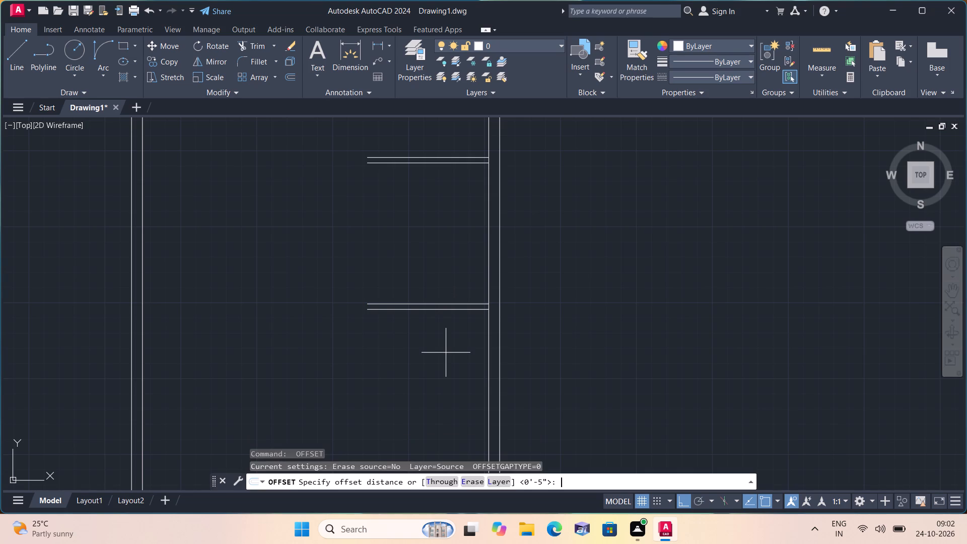
type("6'")
key("space")
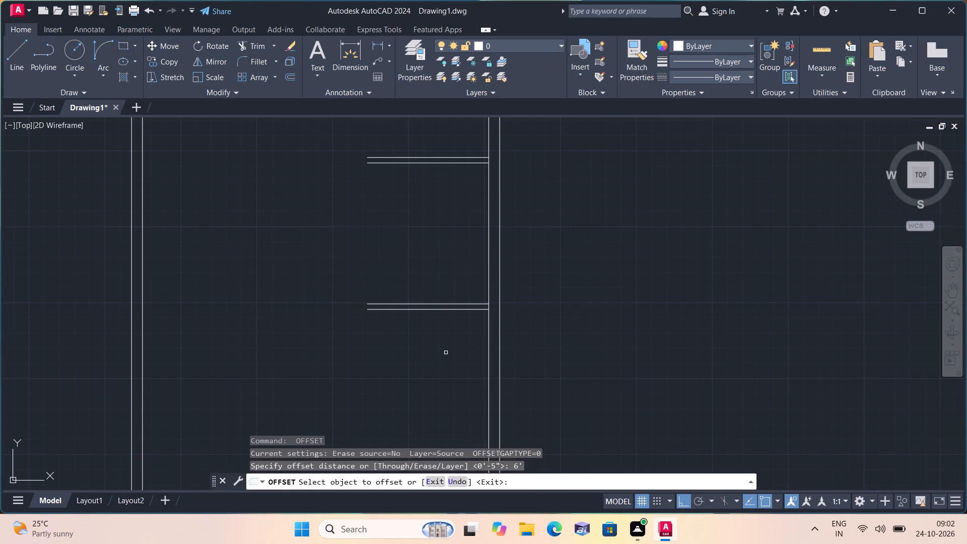
scroll(447, 320, "up", 1)
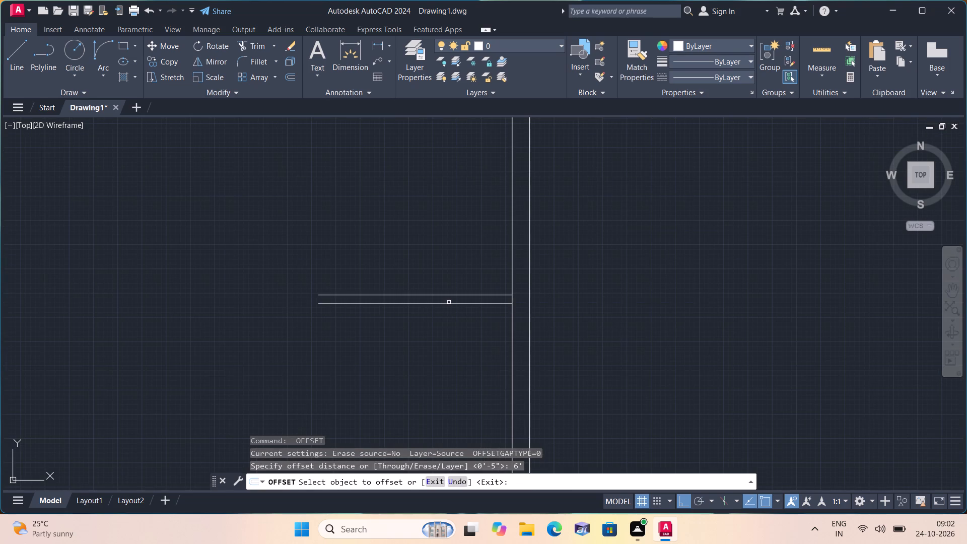
left_click(450, 303)
left_click(455, 348)
Offset the new lowest horizontal line 4.5" downward to form a third partition.
middle_click_drag(444, 346, 430, 297)
scroll(443, 346, "down", 1)
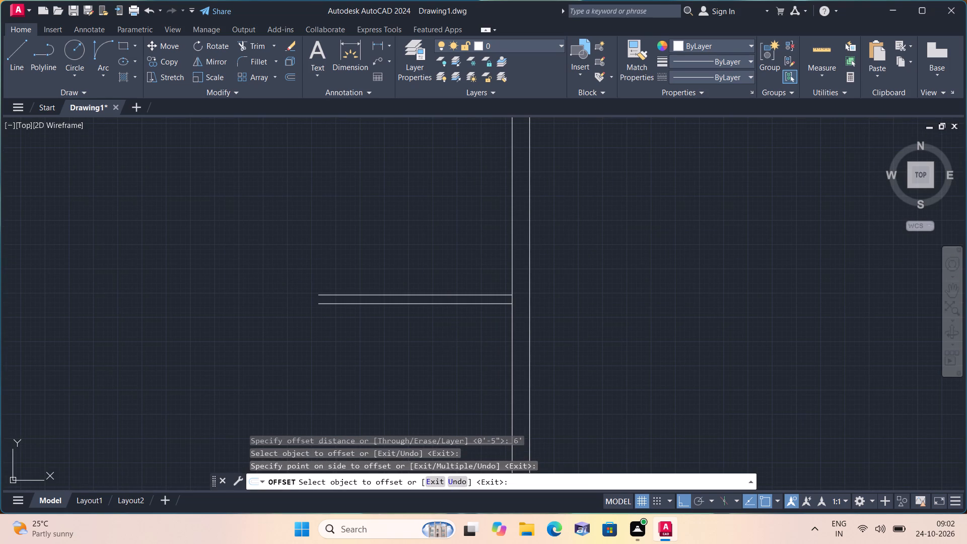
middle_click_drag(430, 297, 419, 184)
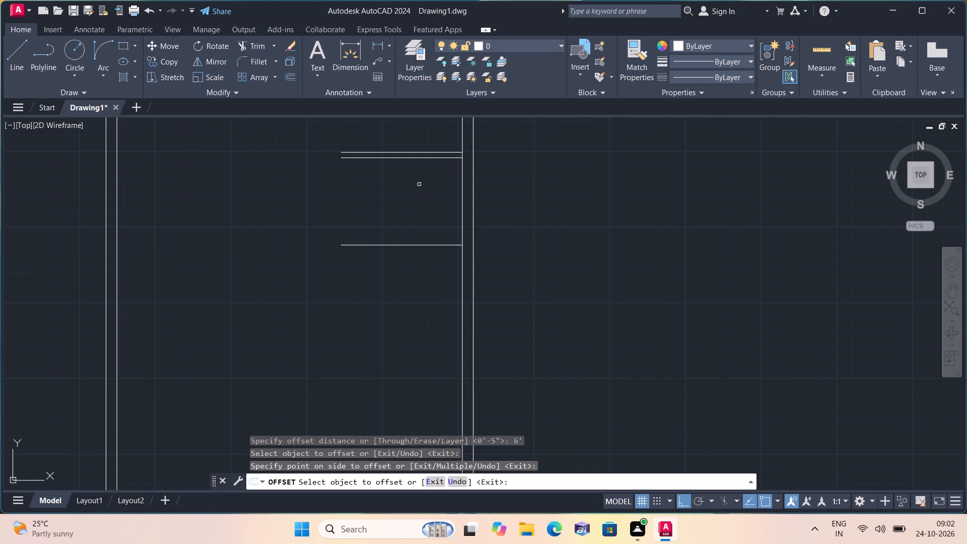
key("space")
key("space")
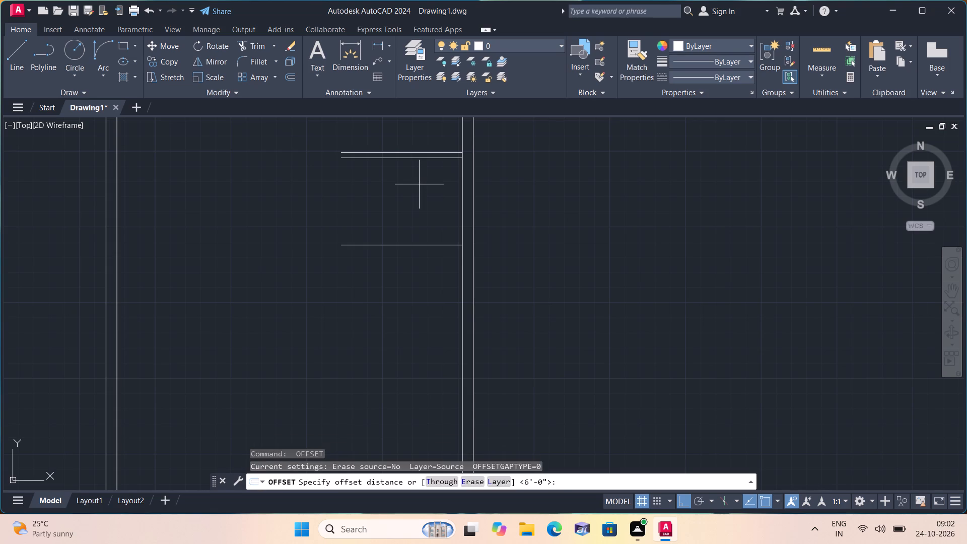
type("4.5\"")
key("space")
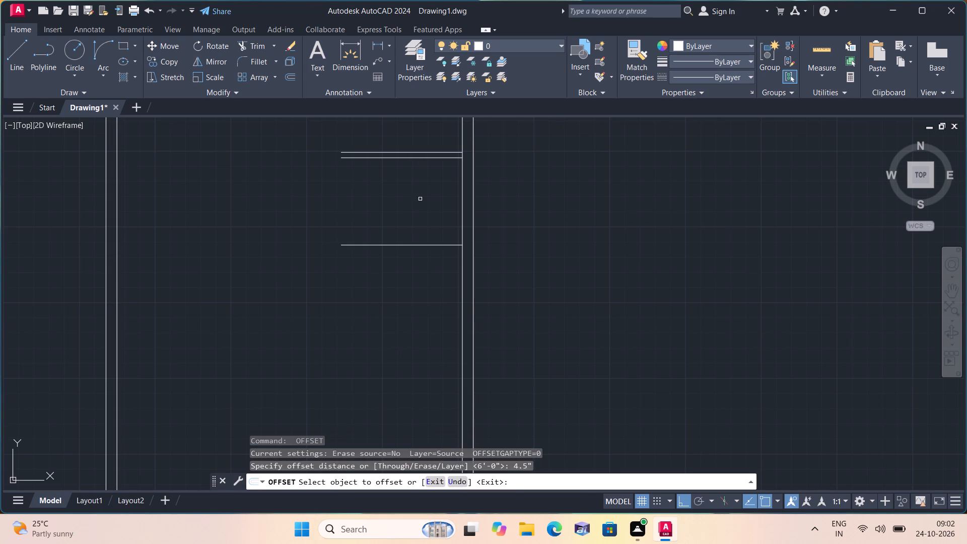
left_click(450, 241)
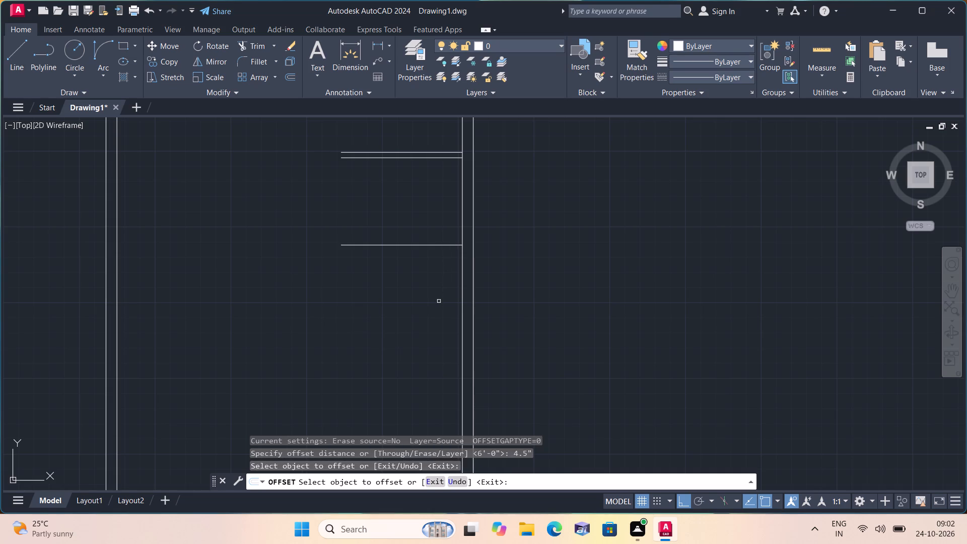
left_click(421, 244)
left_click(411, 306)
Offset the inner line of the right outer wall 12' inward to start a vertical partition.
scroll(399, 308, "down", 1)
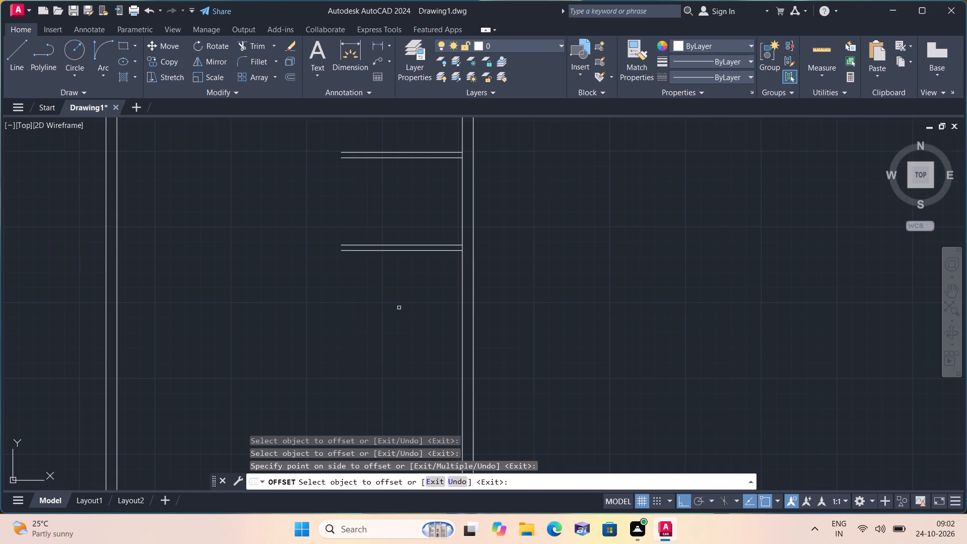
scroll(377, 308, "down", 1)
middle_click_drag(328, 284, 423, 325)
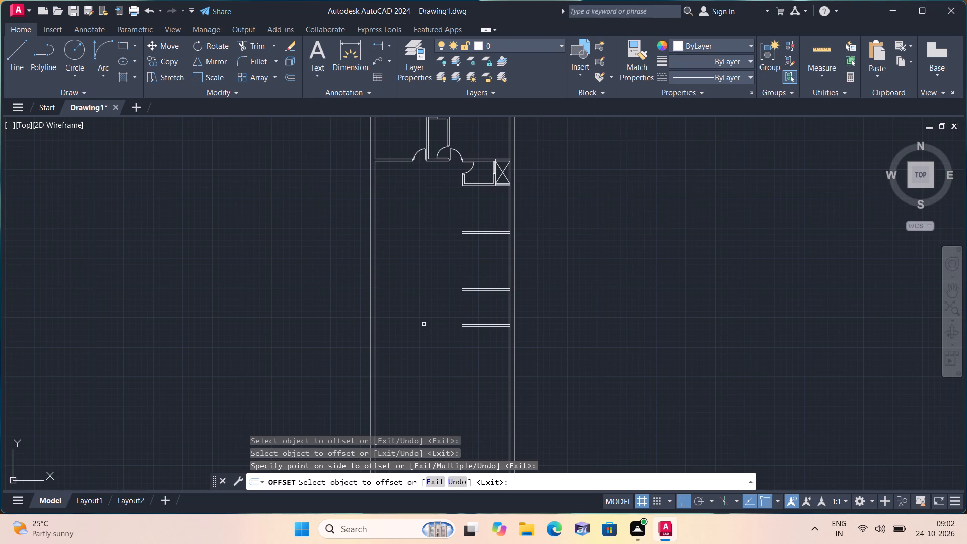
key("space")
key("space")
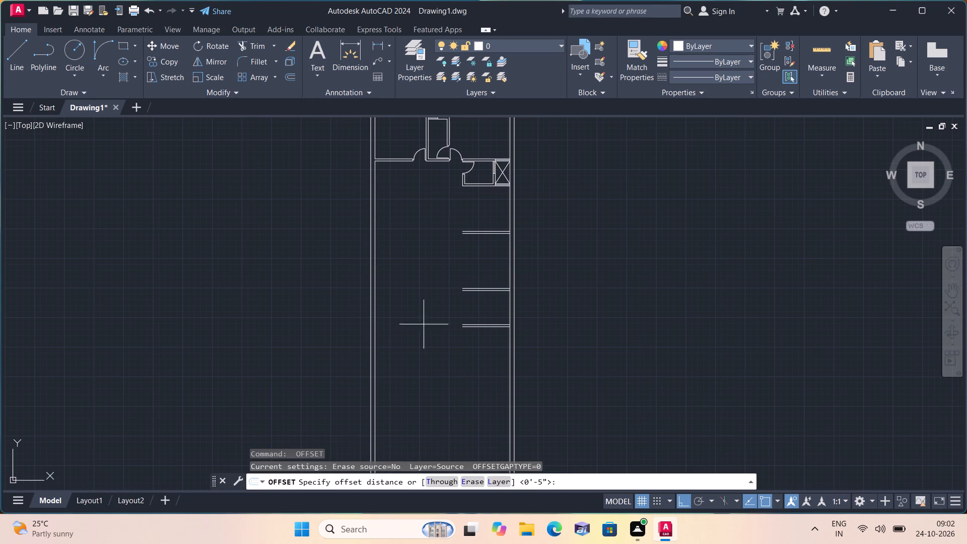
type("12")
key("Return")
key("space")
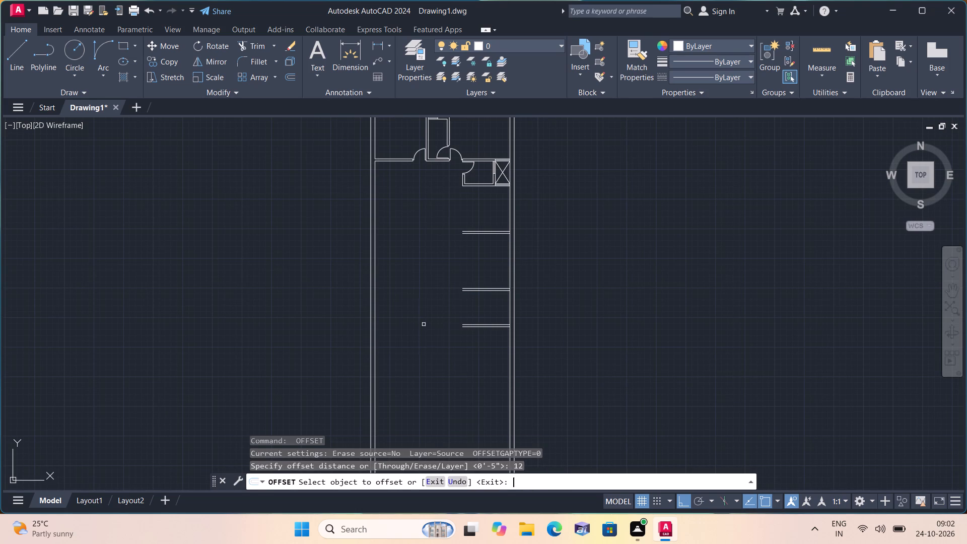
key("space")
type("12'")
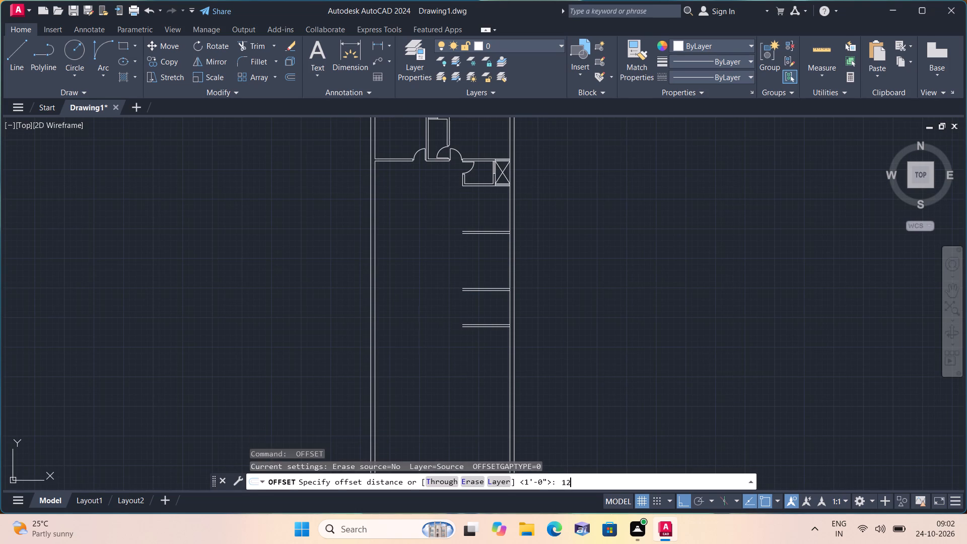
key("space")
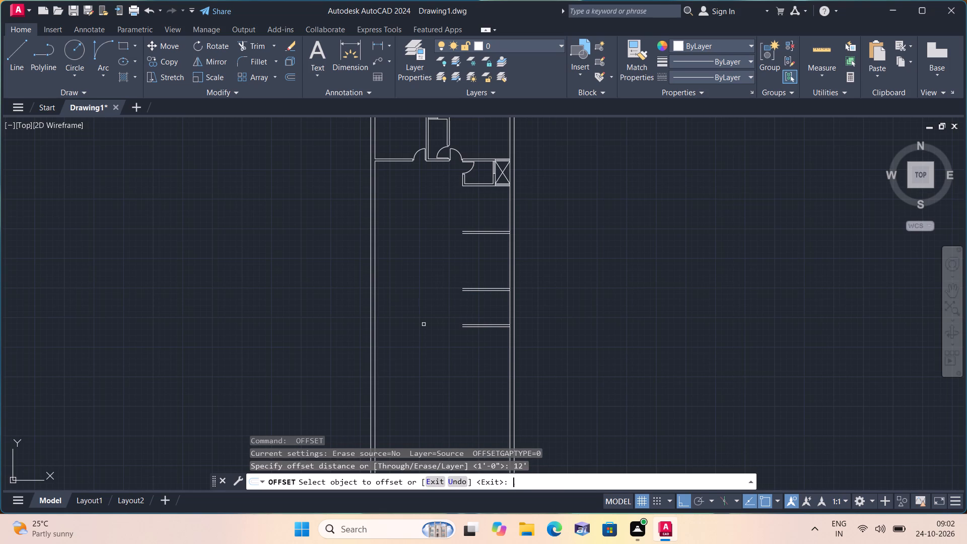
left_click(510, 221)
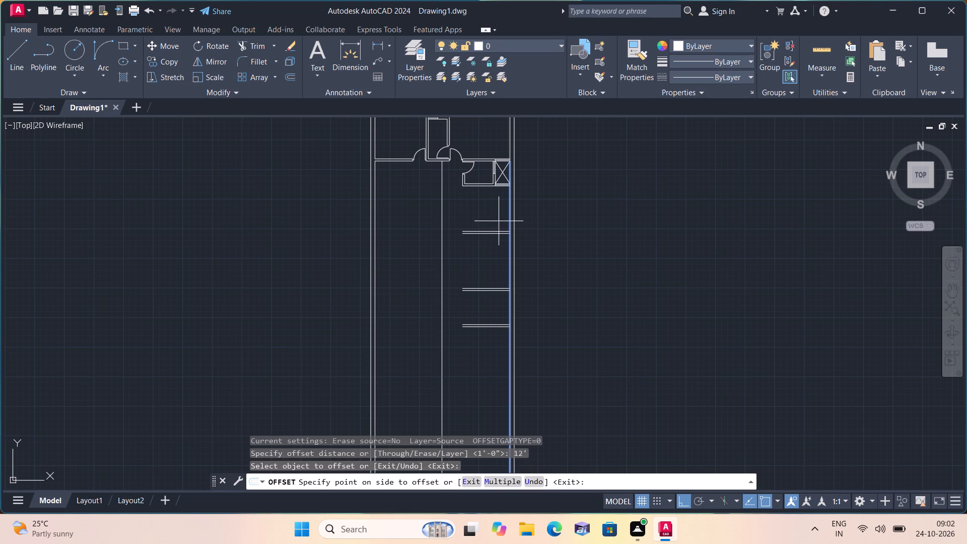
left_click(429, 230)
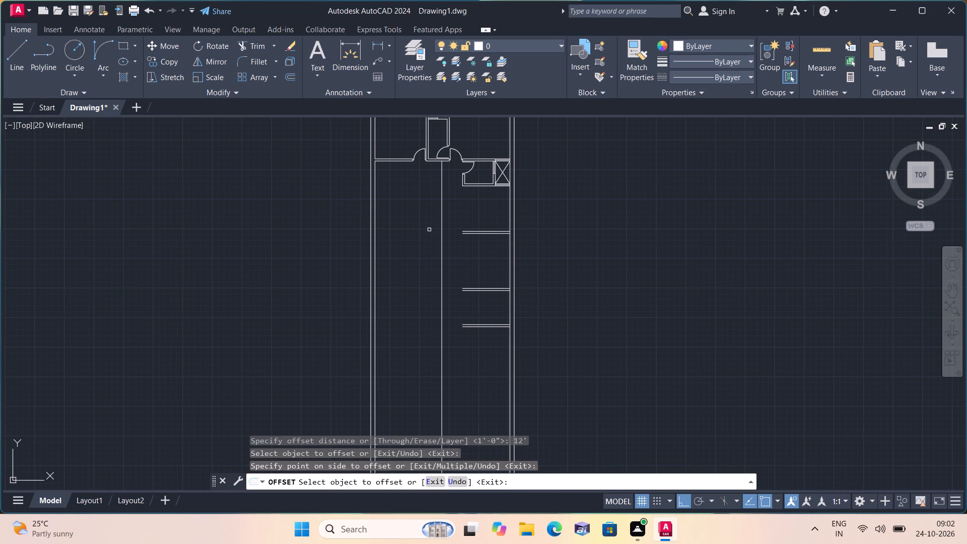
Offset the new vertical line 4.5" to the left to form the partition's thickness.
key("space")
key("space")
type("4.5\"")
key("space")
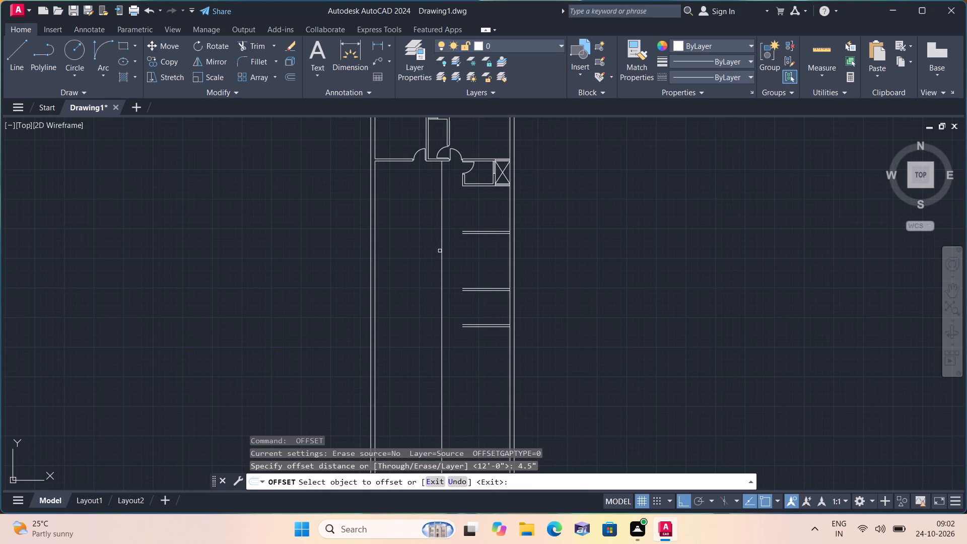
left_click(442, 255)
left_click(407, 237)
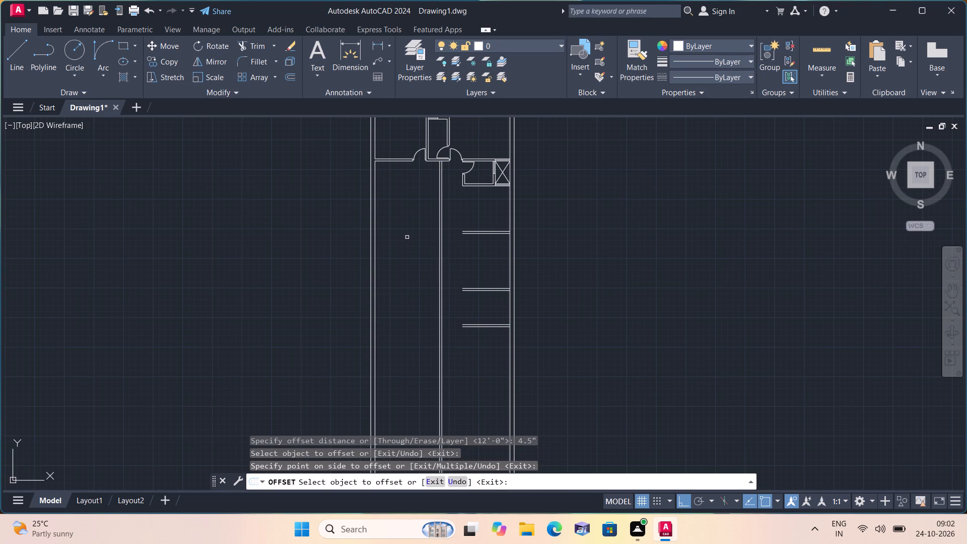
Extend the lines of all three horizontal partitions leftward to the far line of the new vertical partition.
key("space")
type("exte")
key("space")
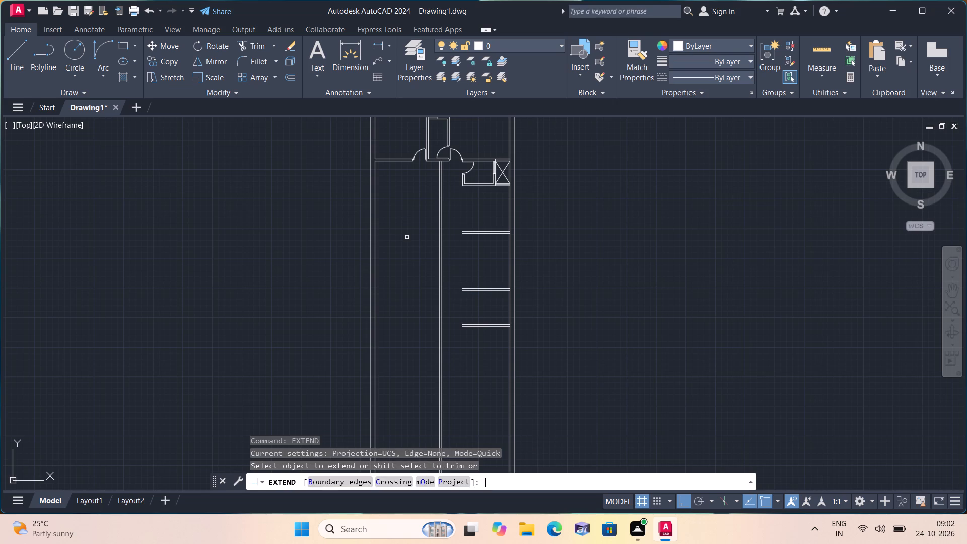
scroll(507, 255, "up", 1)
left_click_drag(463, 215, 463, 252)
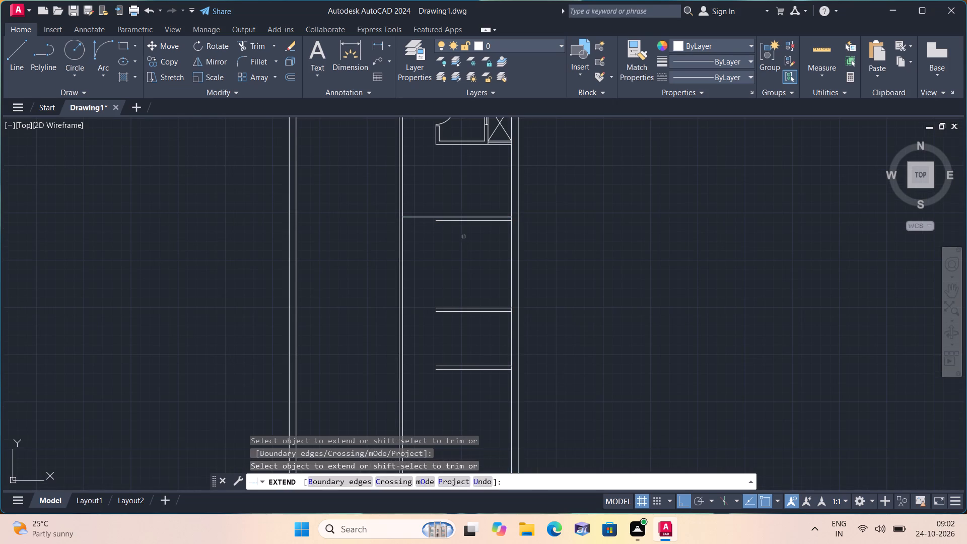
left_click_drag(463, 252, 463, 276)
left_click(439, 222)
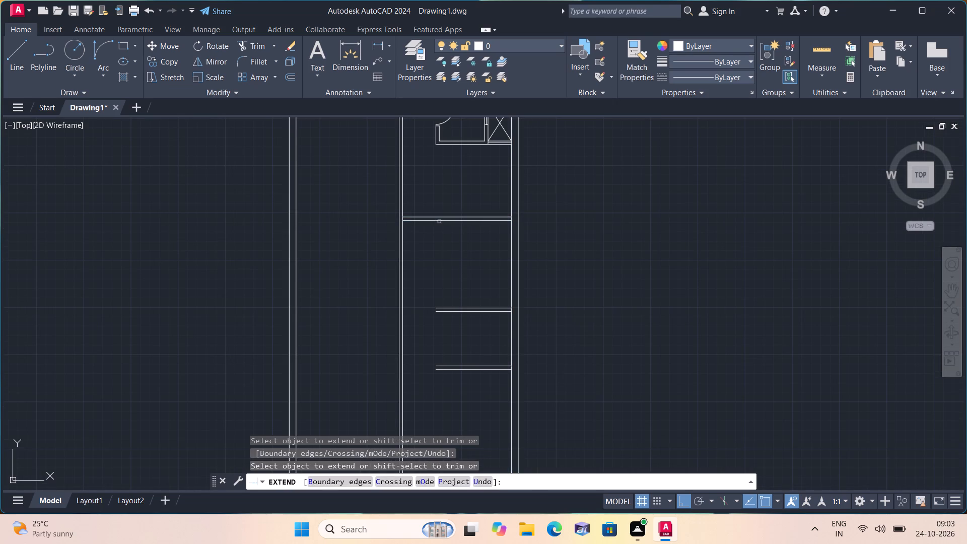
left_click_drag(431, 208, 452, 339)
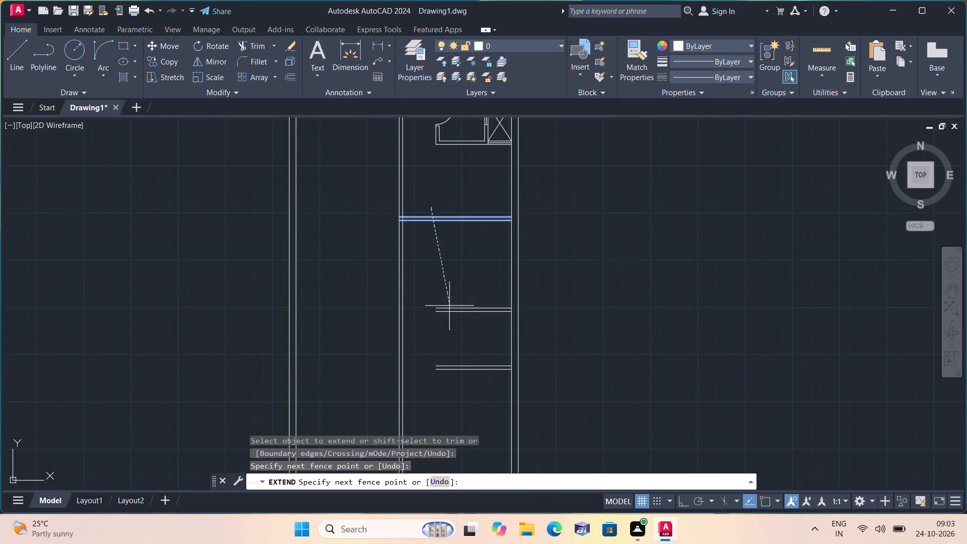
left_click_drag(452, 339, 452, 350)
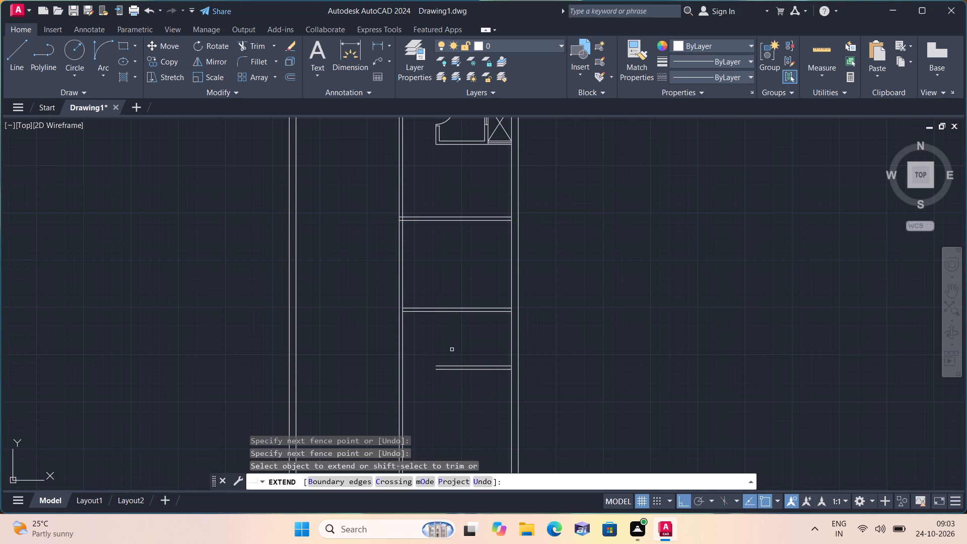
scroll(452, 350, "down", 1)
middle_click_drag(452, 350, 448, 304)
left_click_drag(450, 304, 450, 346)
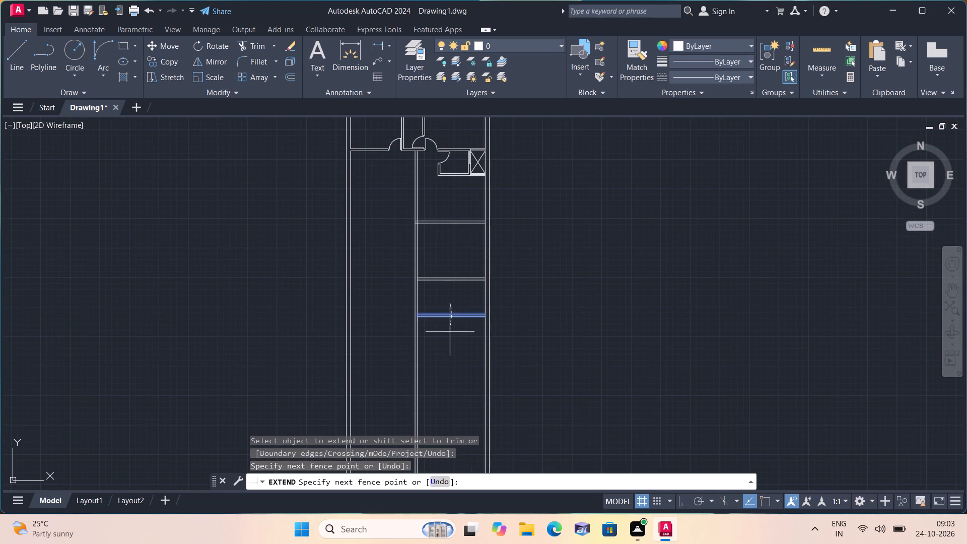
left_click_drag(450, 346, 449, 349)
left_click_drag(434, 299, 435, 329)
scroll(431, 267, "up", 1)
left_click_drag(431, 267, 436, 307)
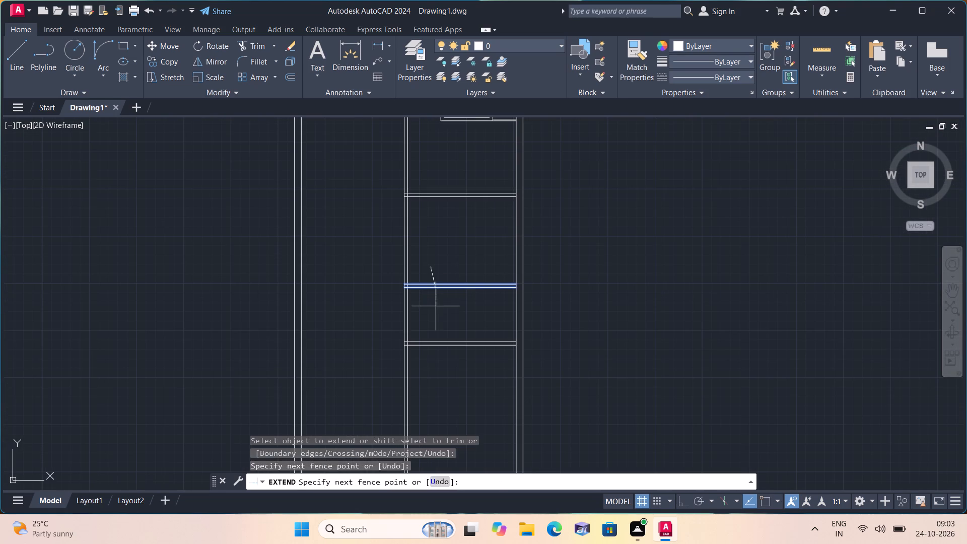
Extend the lowest partition's two lines rightward to the outer line of the right outer wall.
left_click_drag(460, 342, 467, 357)
left_click_drag(489, 348, 489, 343)
left_click(489, 335)
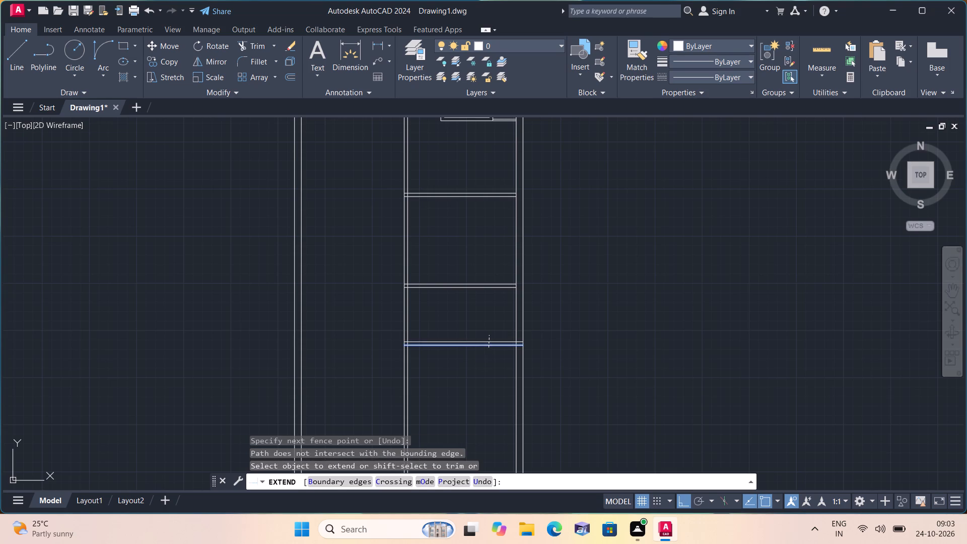
Trim away the vertical partition and right outer wall lines that run below the lowest horizontal partition.
scroll(489, 335, "down", 2)
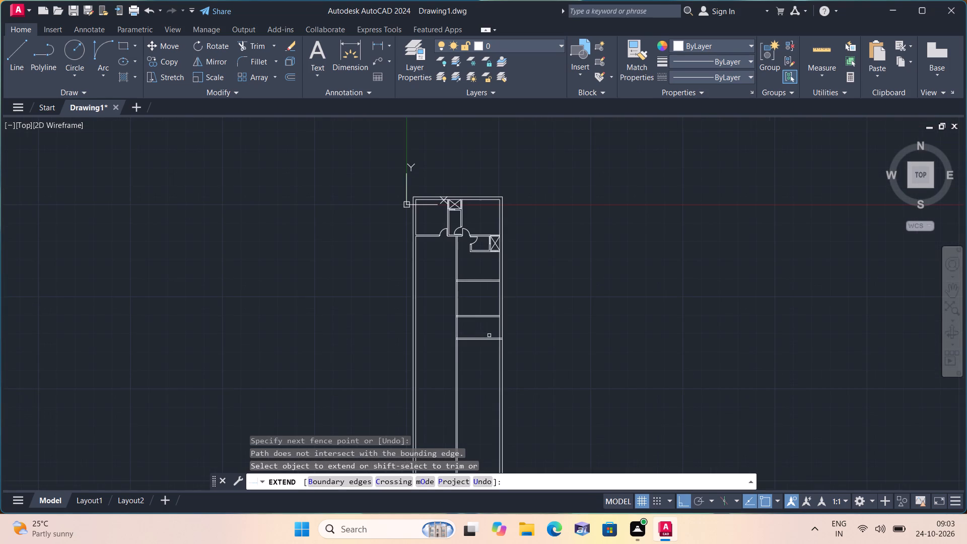
key("space")
type("trim")
key("space")
scroll(489, 335, "up", 2)
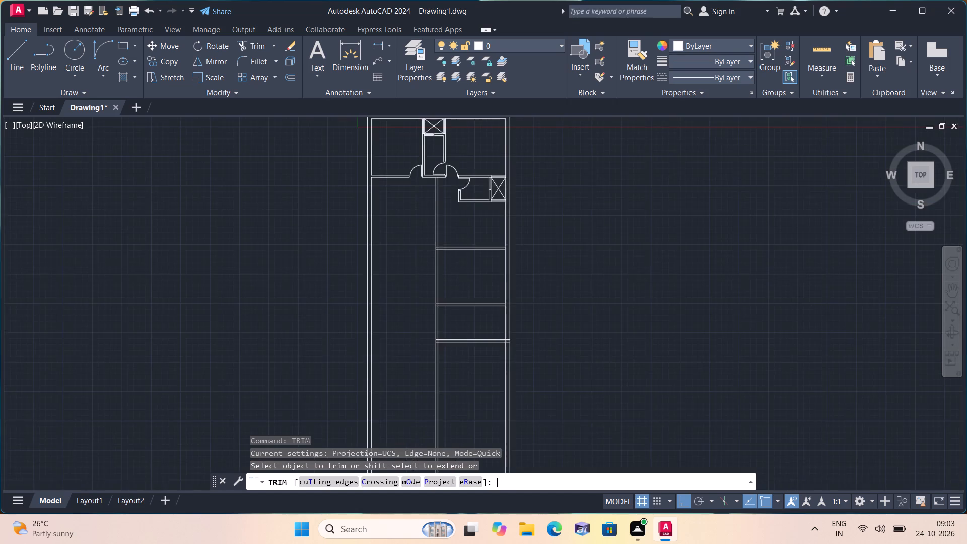
left_click(363, 386)
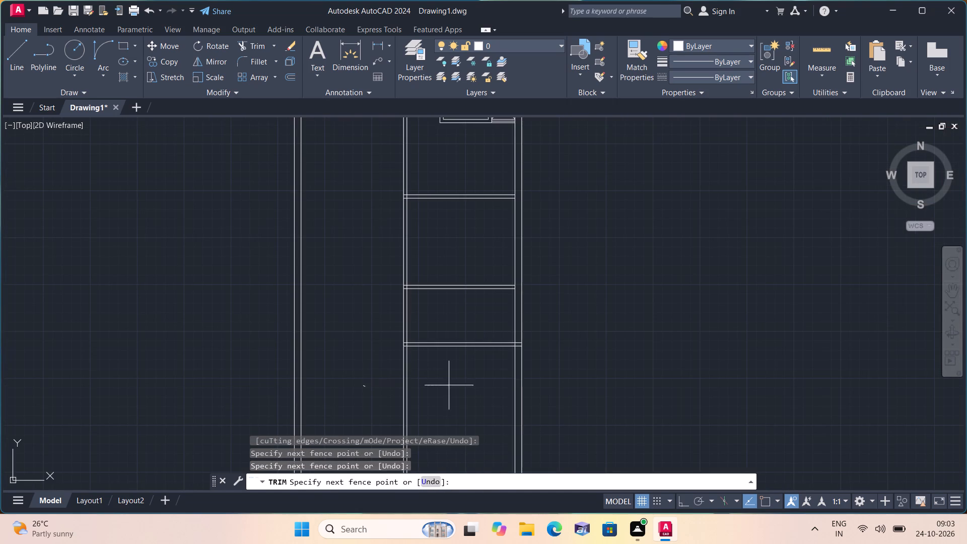
left_click(572, 378)
scroll(440, 172, "down", 1)
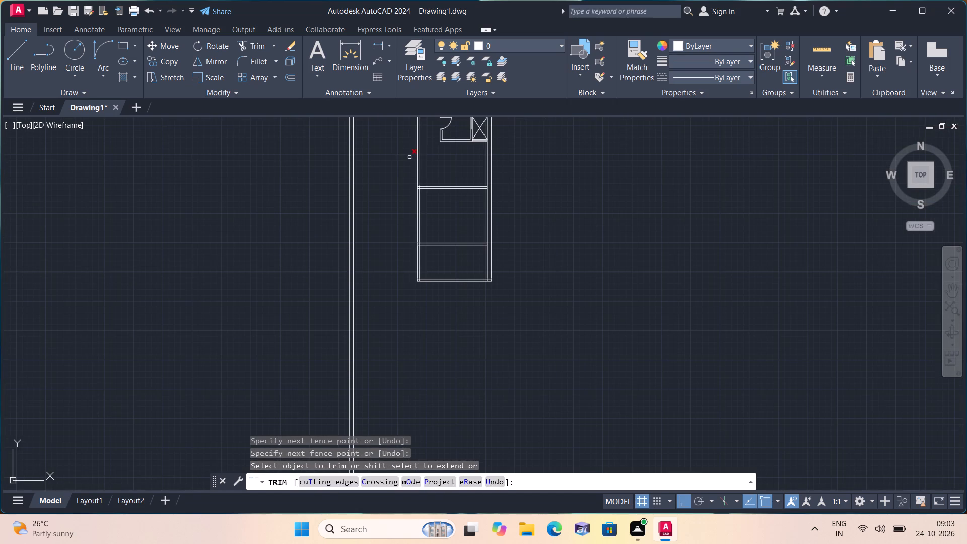
middle_click_drag(384, 159, 362, 293)
scroll(373, 269, "up", 1)
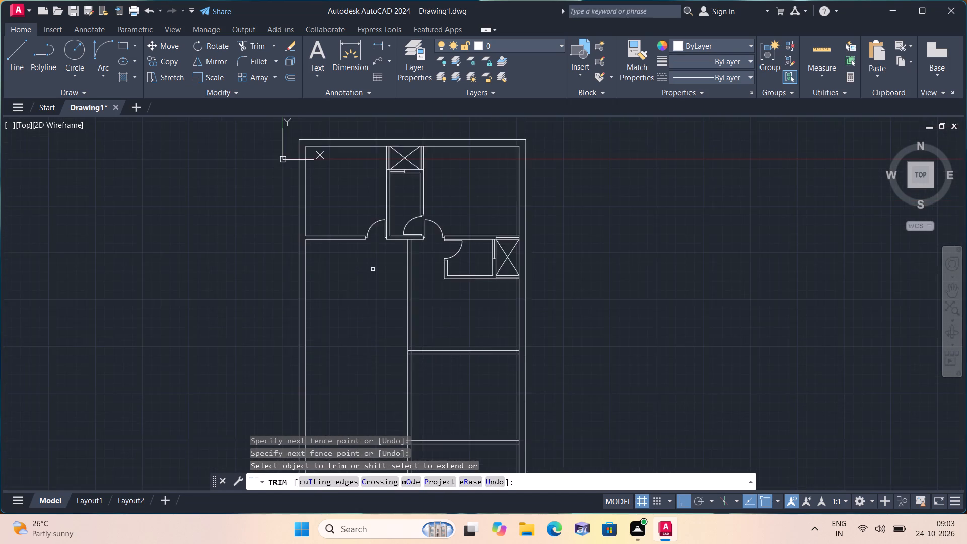
scroll(373, 269, "up", 1)
key("space")
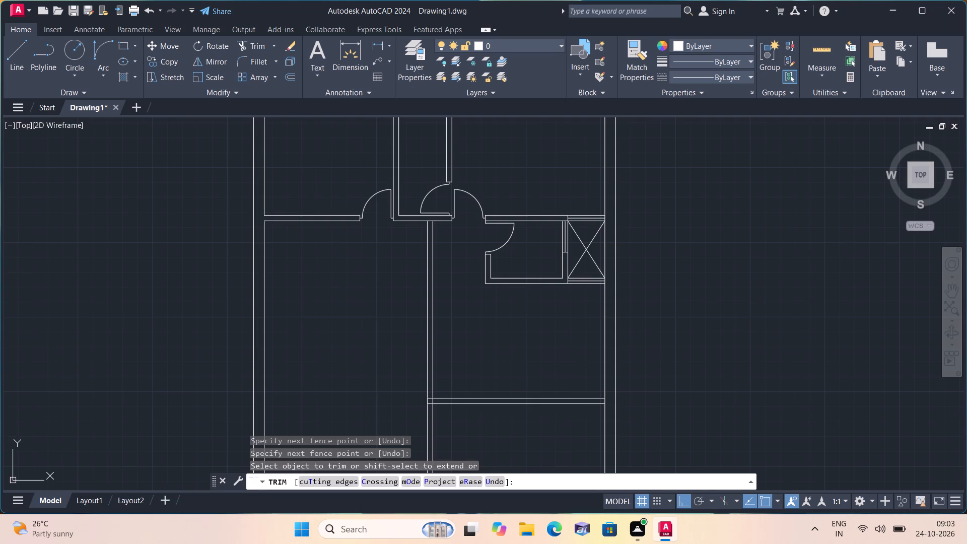
Draw a short line across the vertical partition, level with the small room's inner bottom line.
type("l")
key("space")
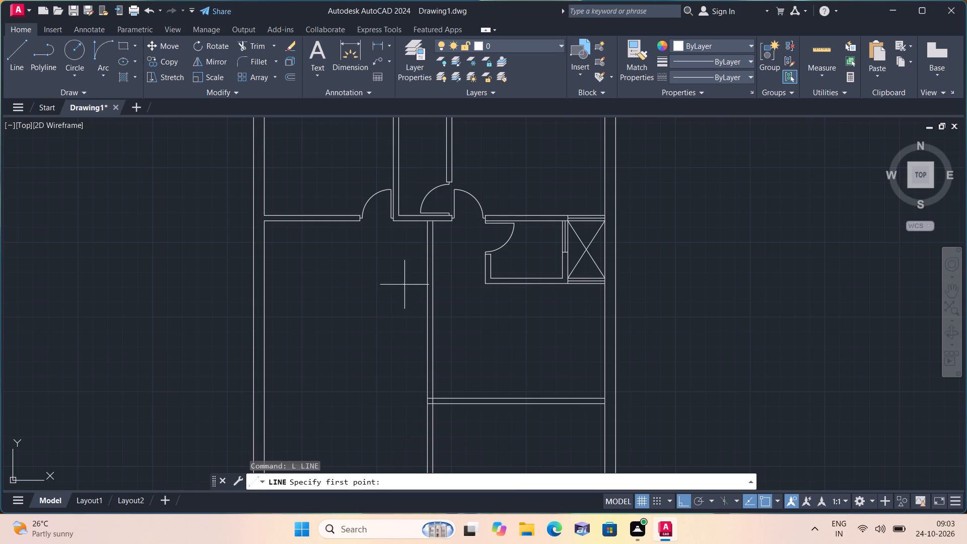
scroll(425, 274, "up", 1)
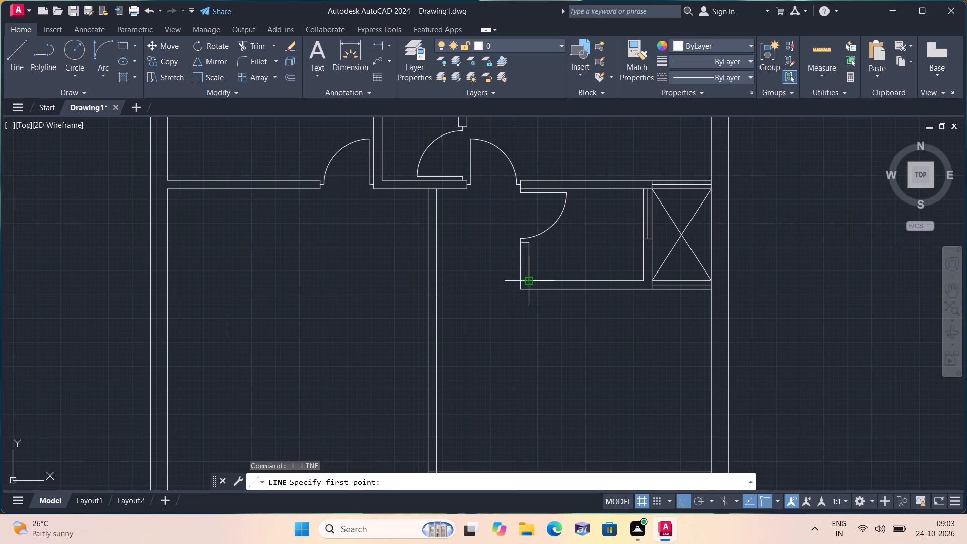
left_click(440, 282)
left_click(432, 283)
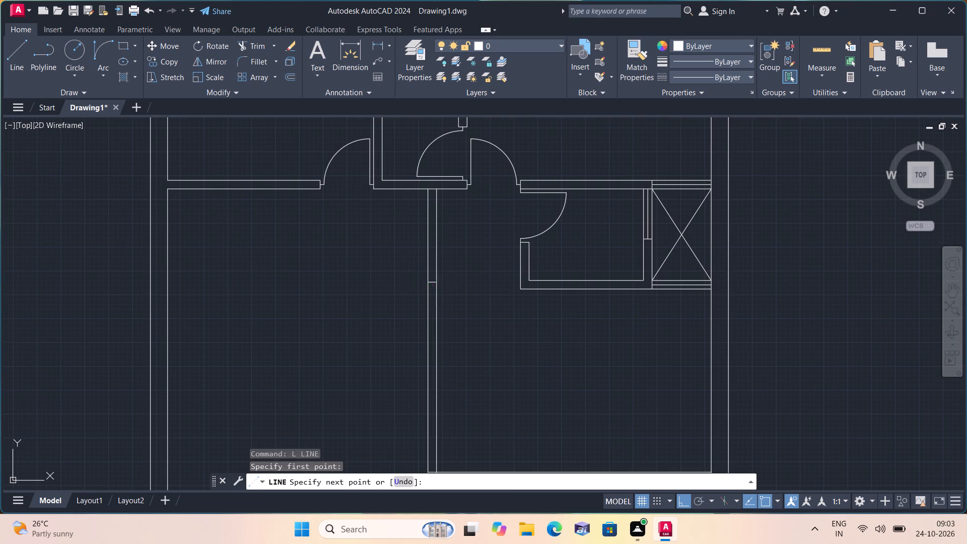
key("space")
Trim away both vertical partition lines above the new short line, up to the horizontal wall.
type("t")
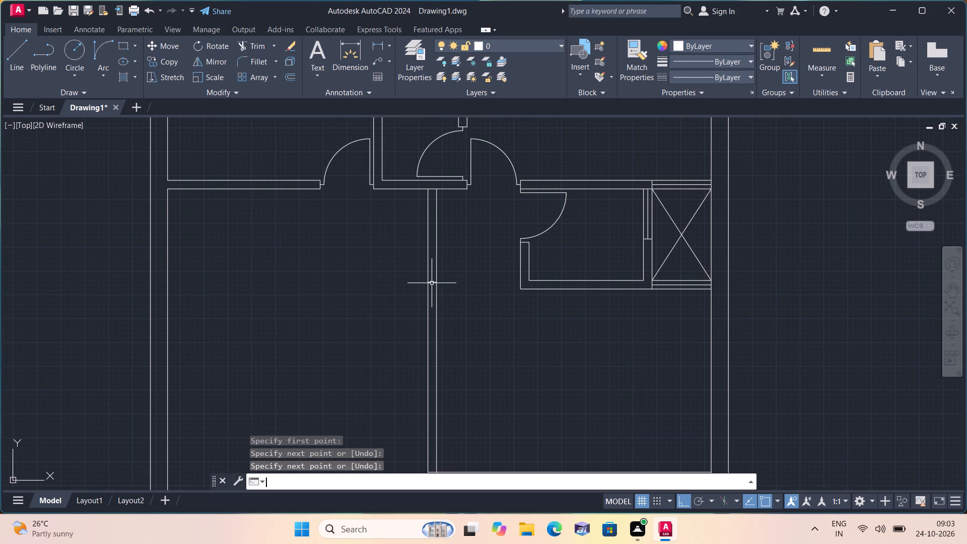
type("rim")
key("space")
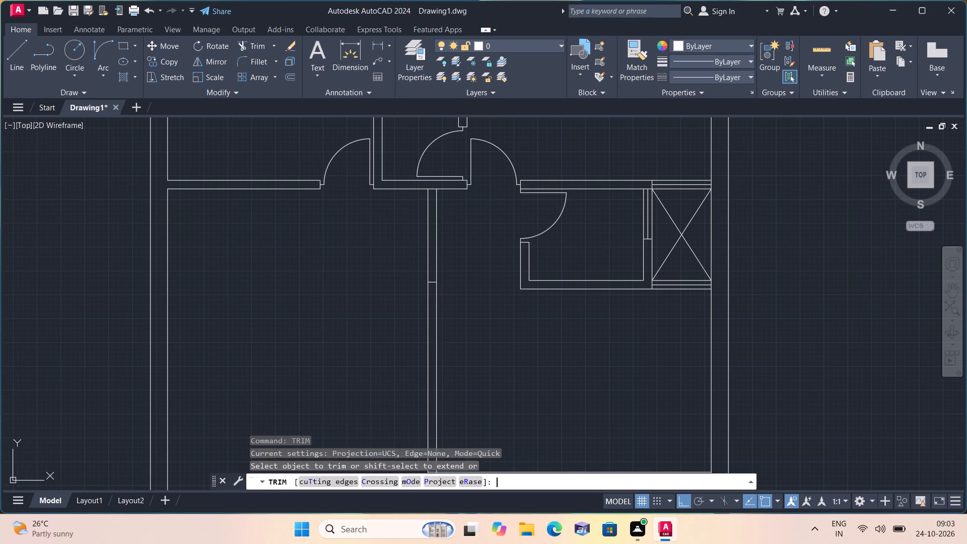
left_click(452, 254)
left_click(392, 242)
Trim the overlapping lines where the upper of the three horizontal partitions meets the vertical partition and the right outer wall.
scroll(392, 242, "down", 1)
middle_click_drag(388, 355, 380, 348)
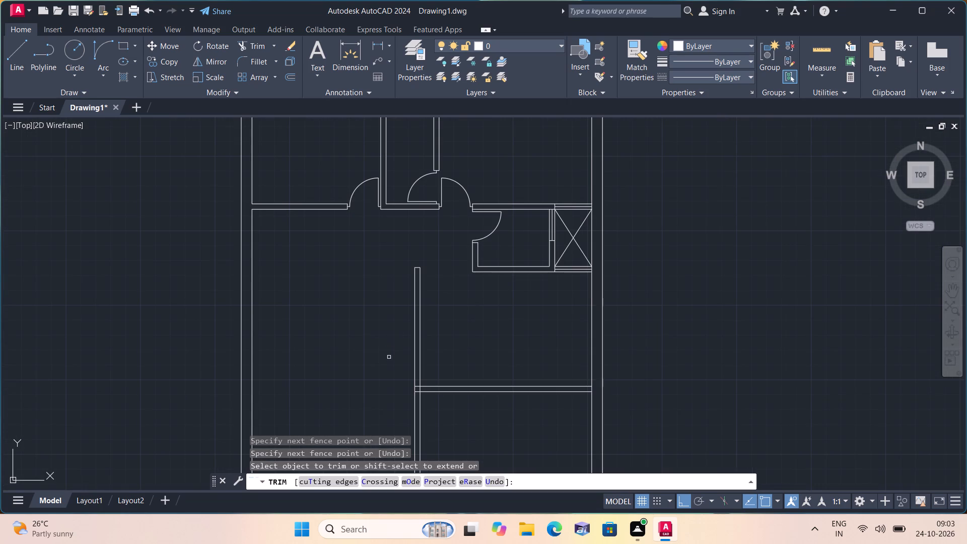
middle_click_drag(380, 348, 363, 264)
scroll(401, 300, "up", 3)
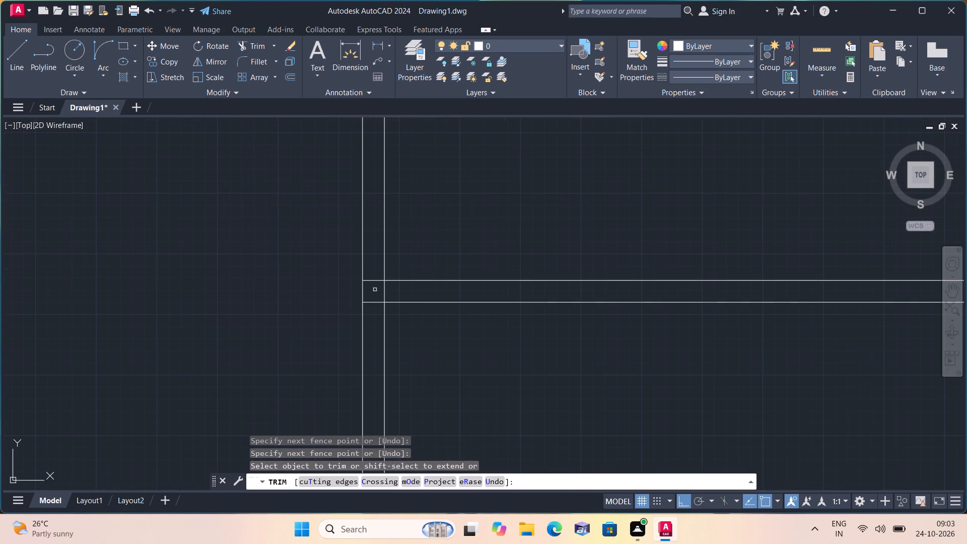
left_click_drag(375, 270, 377, 312)
left_click(375, 298)
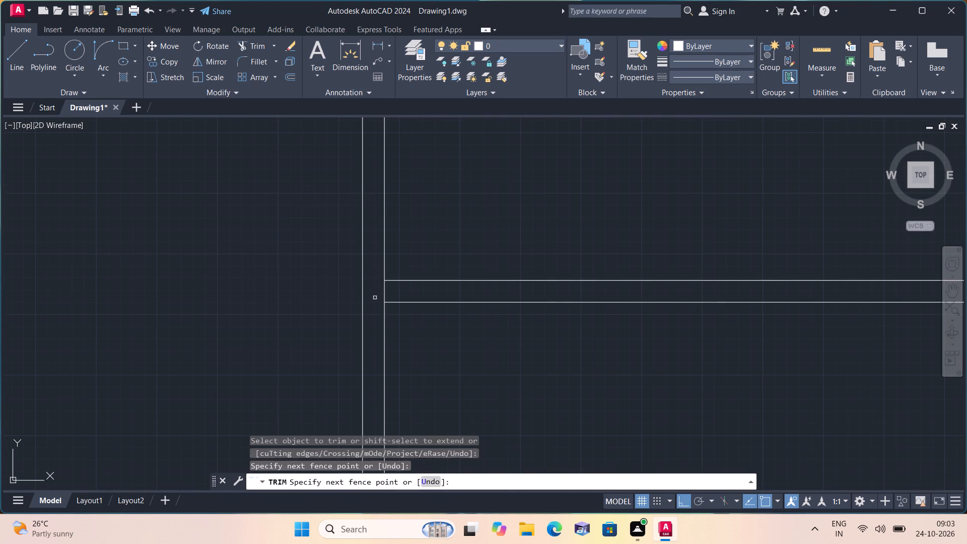
left_click(394, 292)
middle_click_drag(393, 295, 366, 212)
scroll(380, 279, "down", 2)
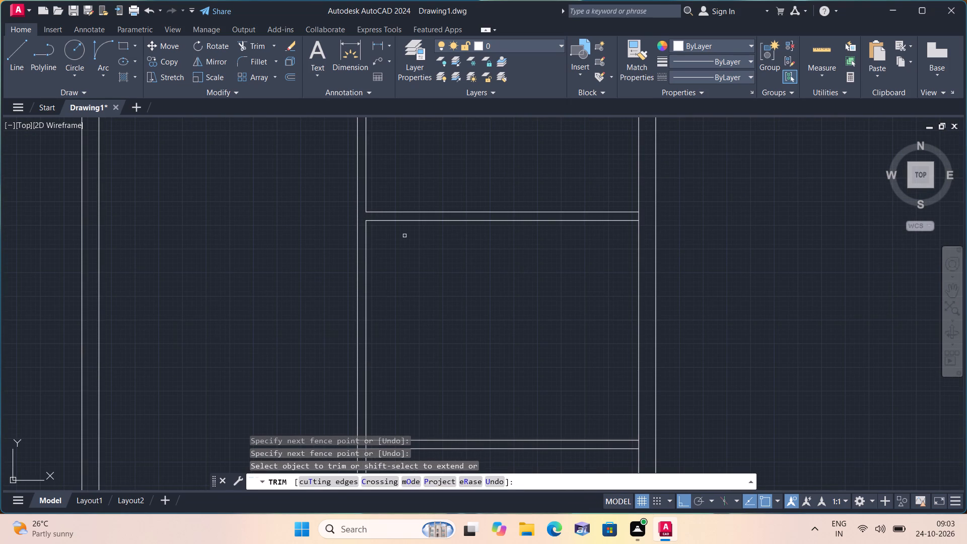
scroll(647, 228, "up", 1)
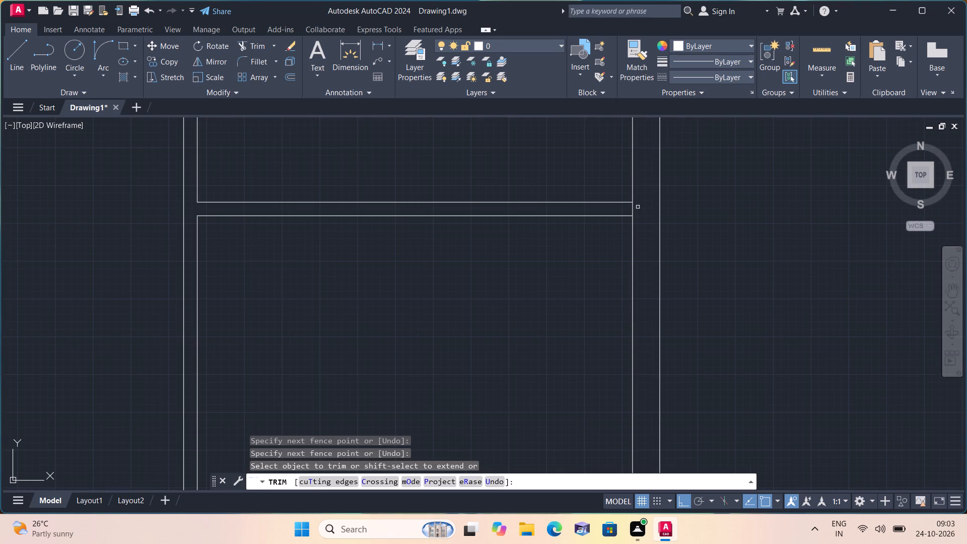
left_click(631, 209)
left_click(634, 209)
Trim the overlapping lines where the middle horizontal partition meets the vertical partition and the right outer wall.
scroll(637, 212, "down", 3)
middle_click_drag(707, 303, 650, 181)
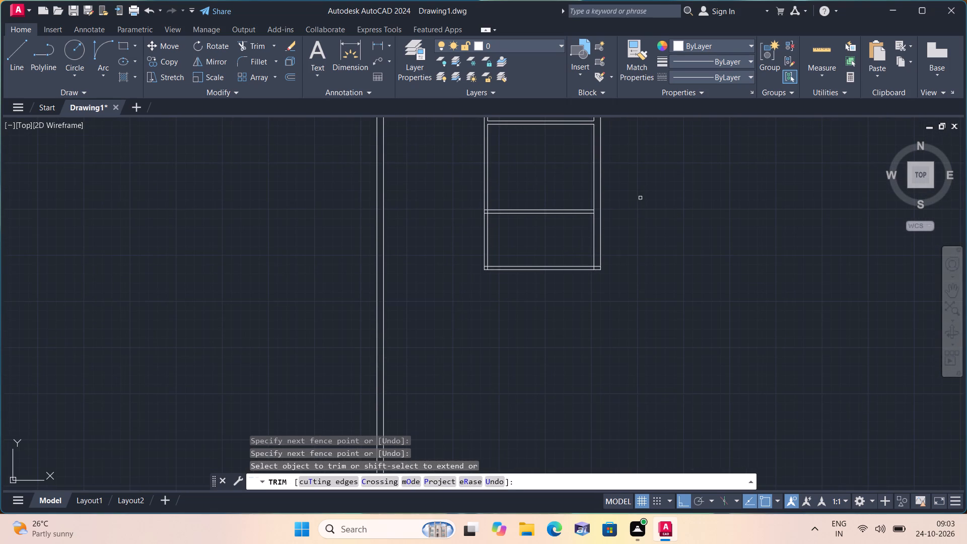
scroll(489, 188, "up", 2)
scroll(479, 255, "up", 2)
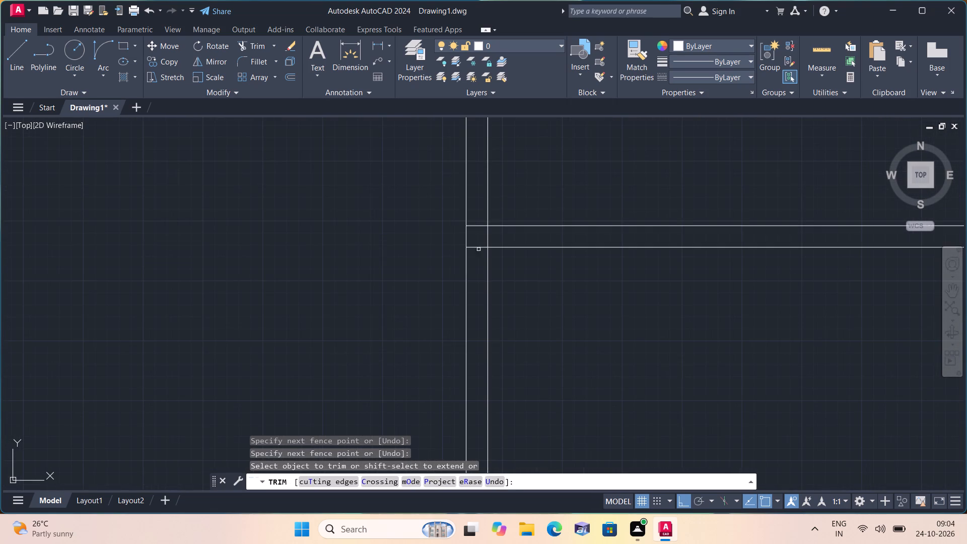
left_click_drag(470, 218, 477, 259)
left_click(481, 240)
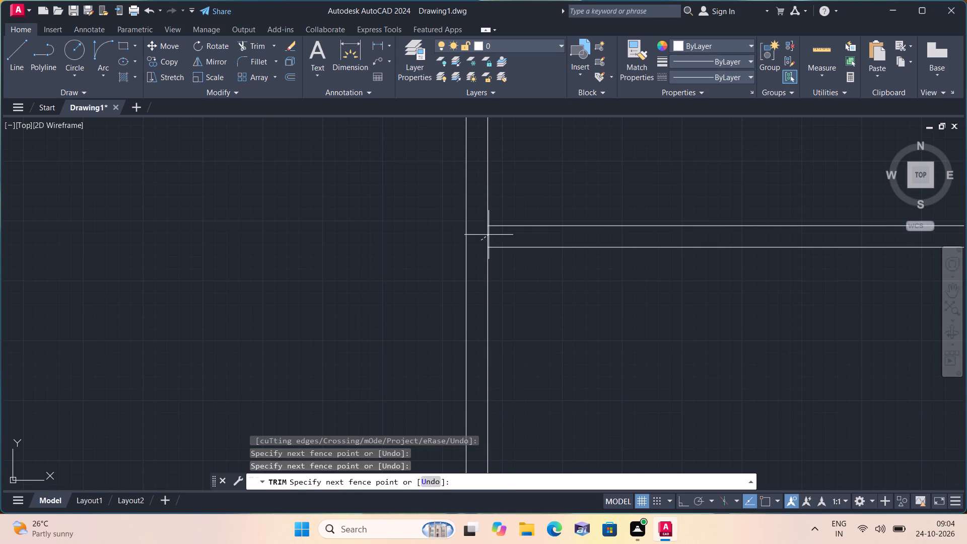
left_click(497, 237)
middle_click_drag(497, 237, 392, 229)
scroll(476, 233, "down", 1)
scroll(392, 229, "down", 1)
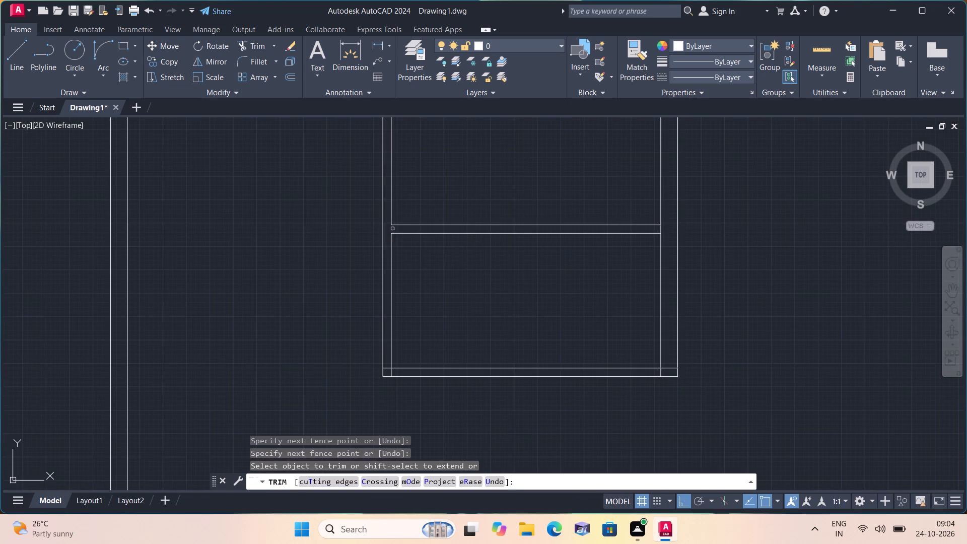
scroll(642, 232, "up", 1)
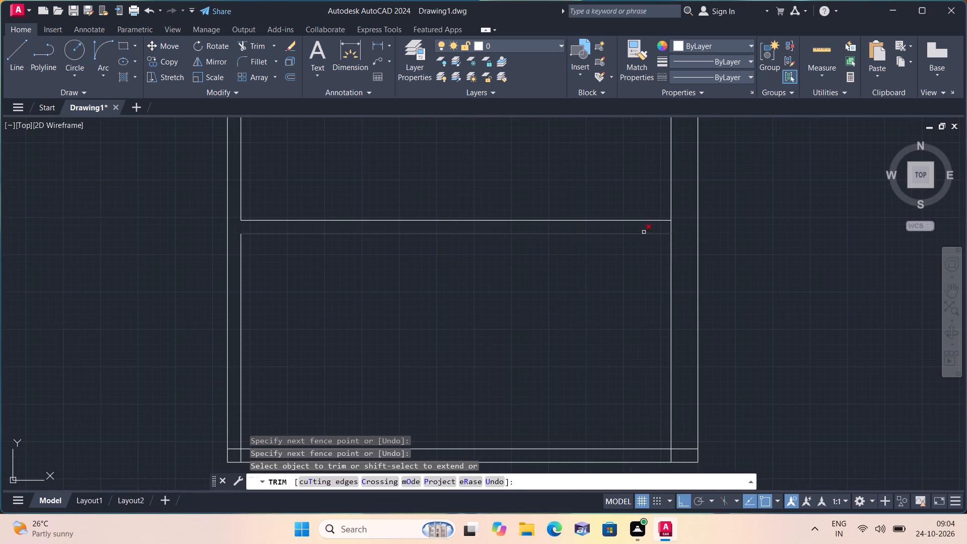
left_click(671, 231)
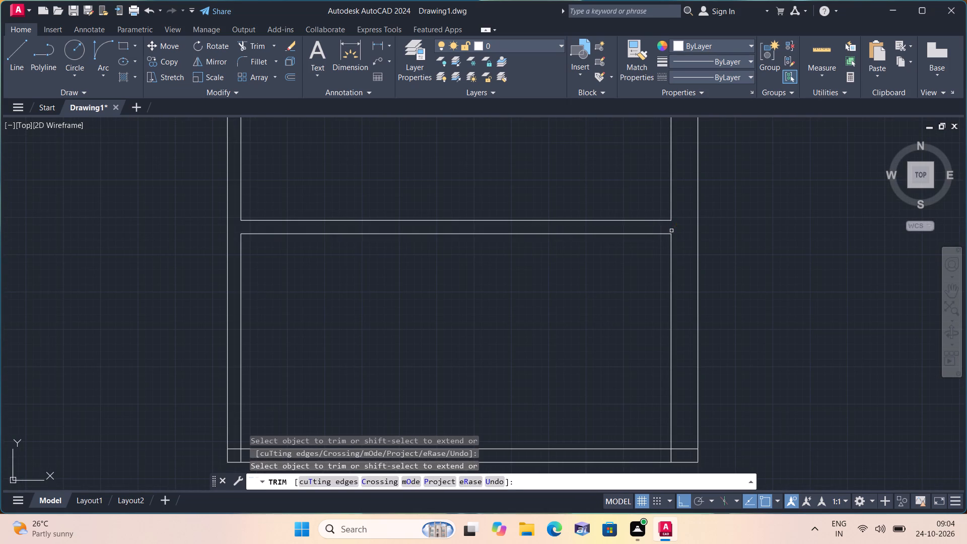
Trim the overlapping inner lines at both bottom corners, where the lowest horizontal partition meets the vertical partition and right outer wall.
scroll(674, 220, "down", 2)
scroll(514, 313, "up", 1)
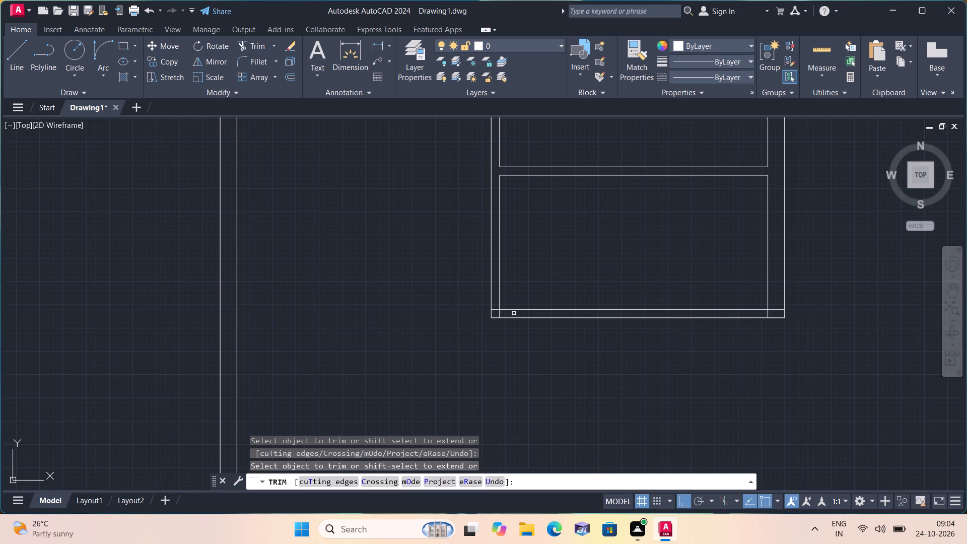
scroll(484, 314, "up", 1)
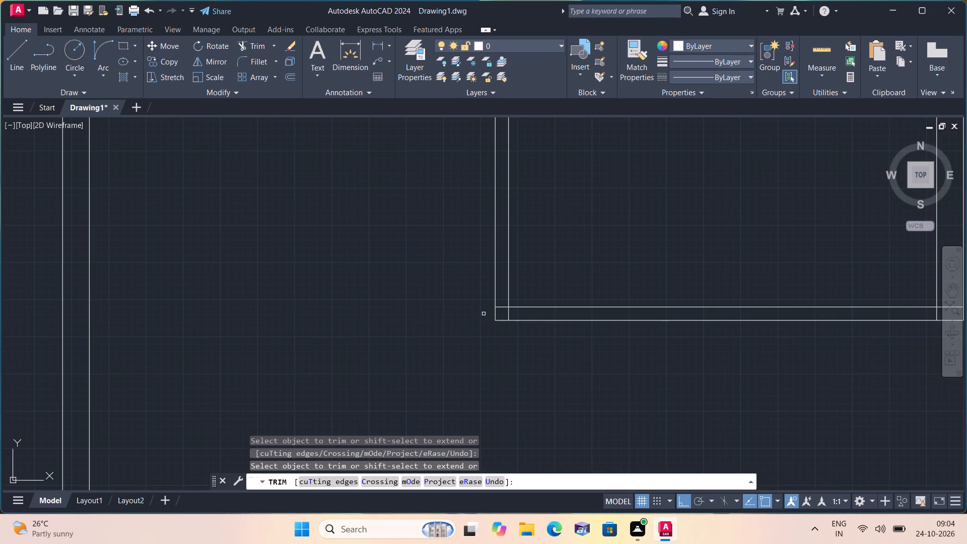
left_click(502, 308)
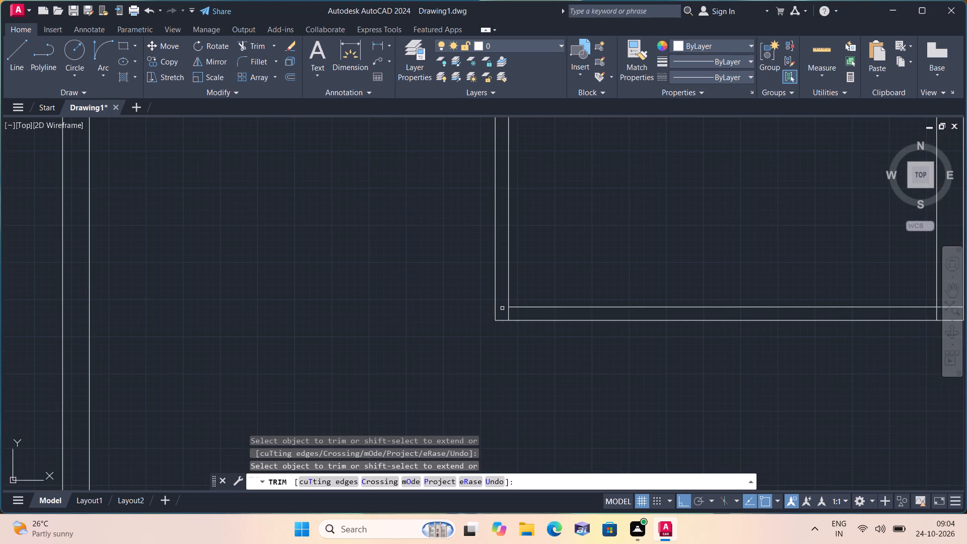
left_click(511, 312)
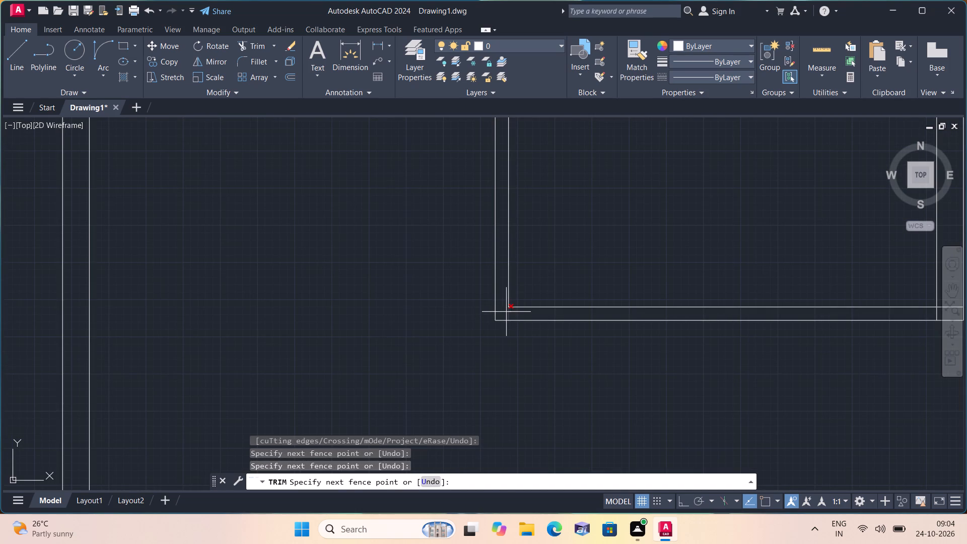
left_click(506, 312)
scroll(506, 313, "down", 2)
scroll(692, 316, "up", 1)
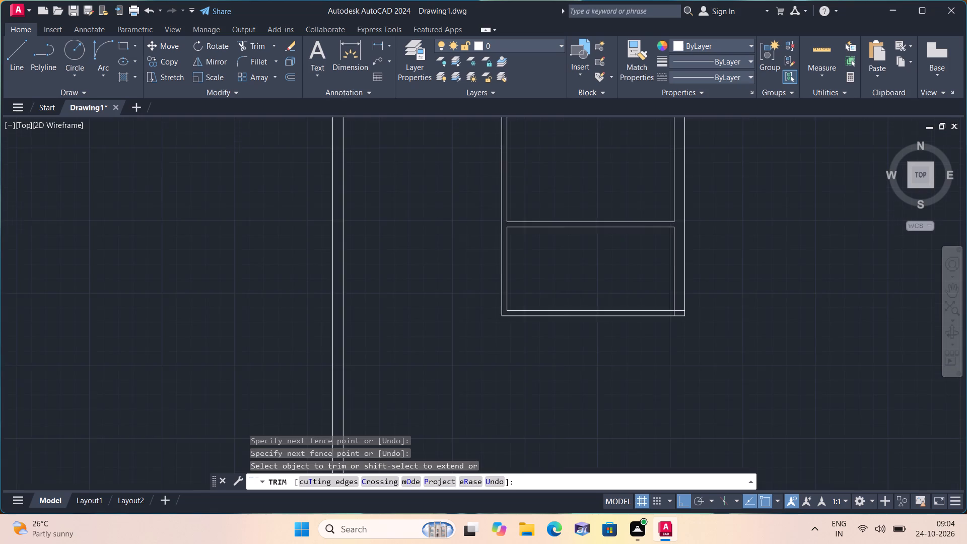
scroll(692, 316, "up", 2)
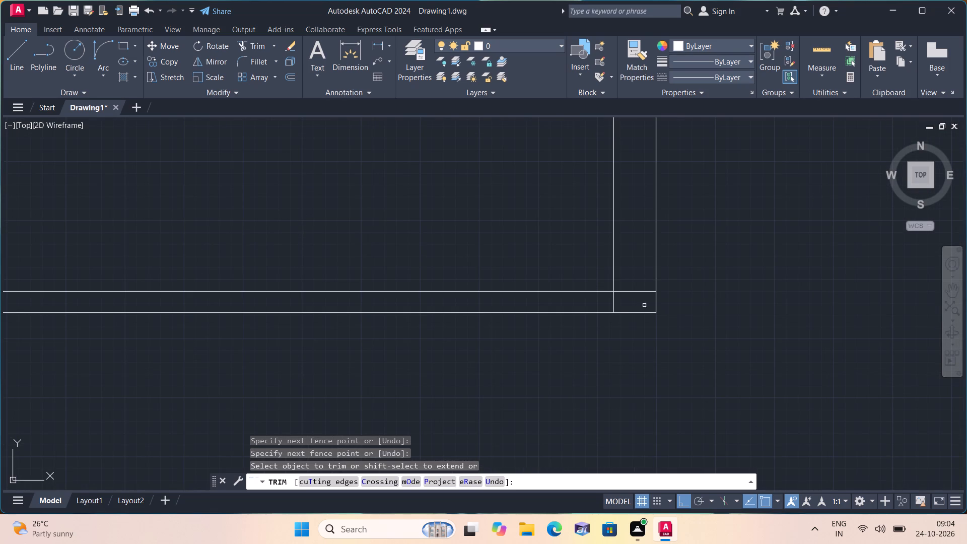
left_click(639, 288)
left_click(602, 304)
scroll(606, 305, "down", 3)
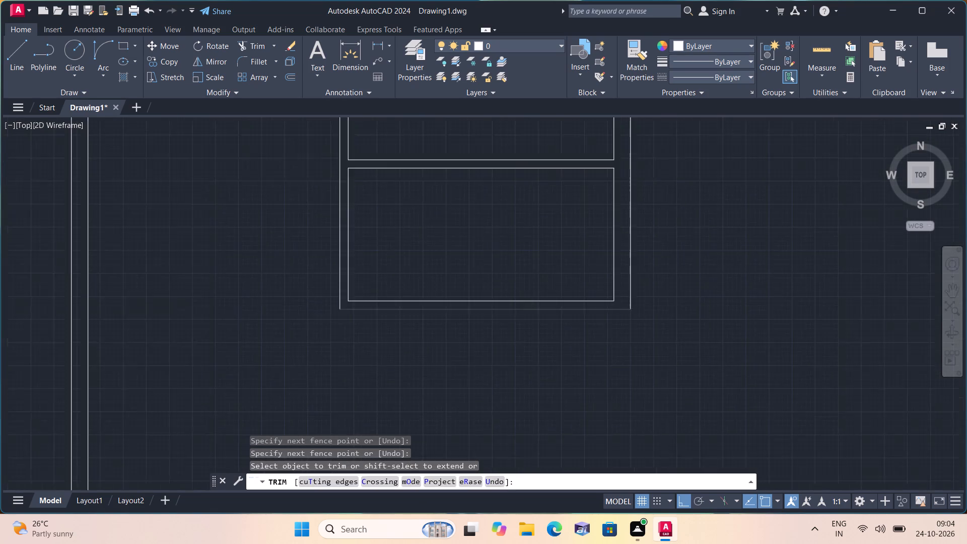
key("space")
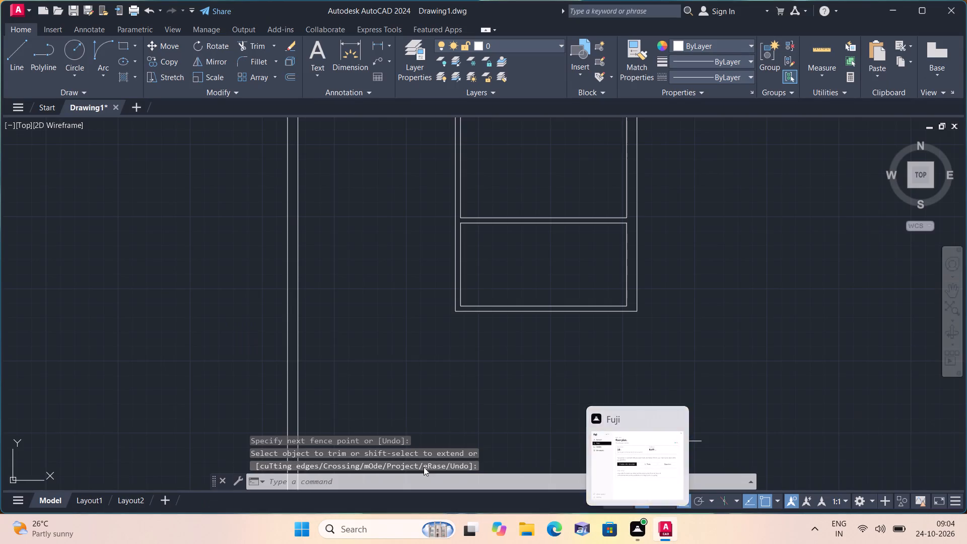
Draw a short line across the vertical partition, from the lowest room's upper-left inner corner to the partition's outer line.
scroll(382, 206, "down", 2)
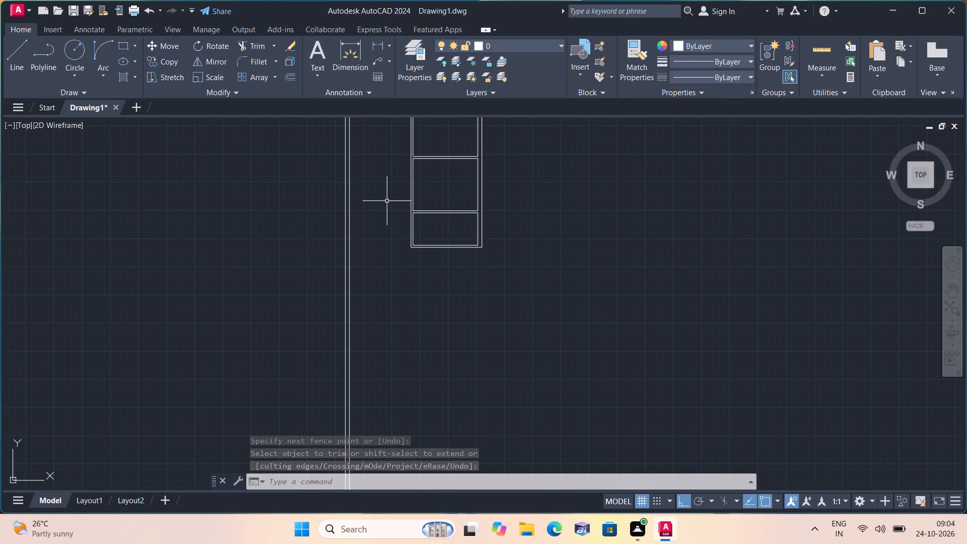
scroll(417, 223, "up", 1)
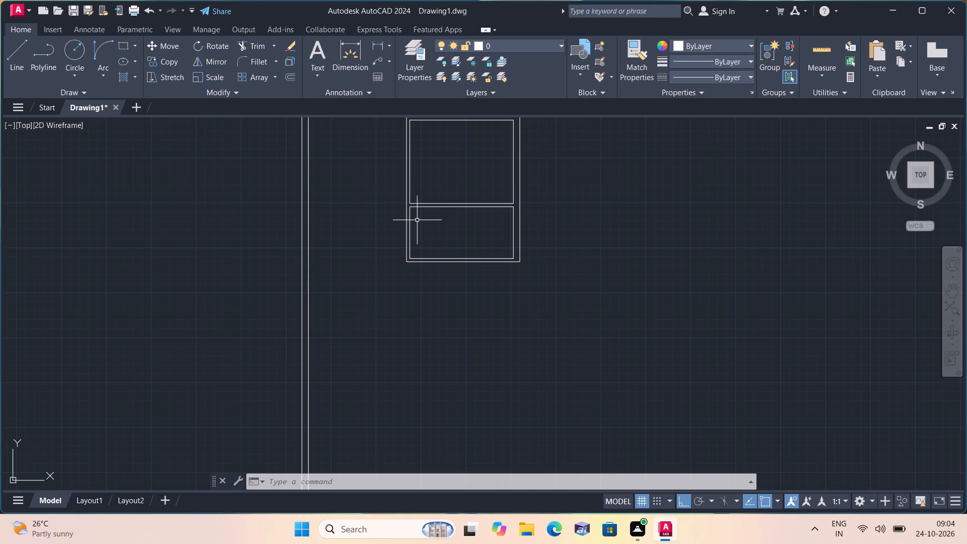
scroll(417, 220, "down", 1)
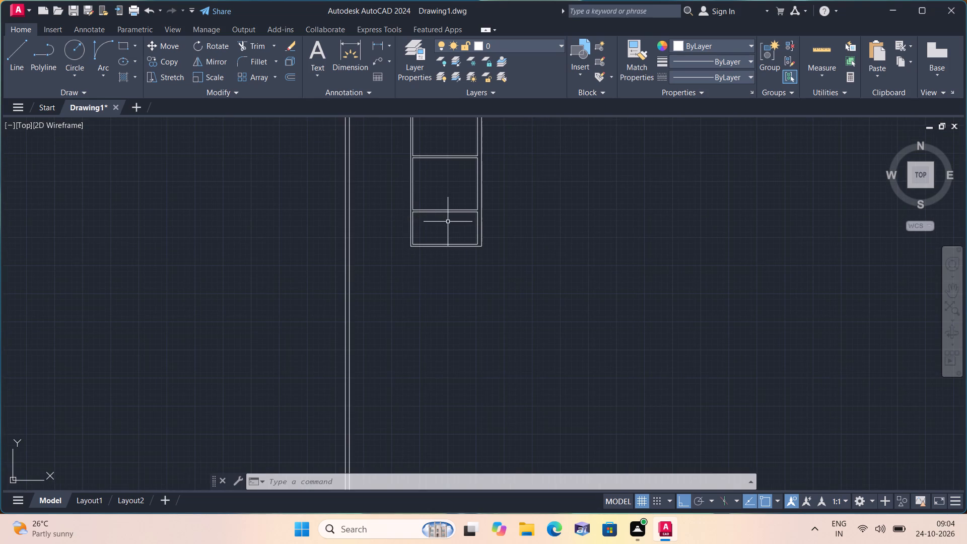
scroll(446, 220, "up", 1)
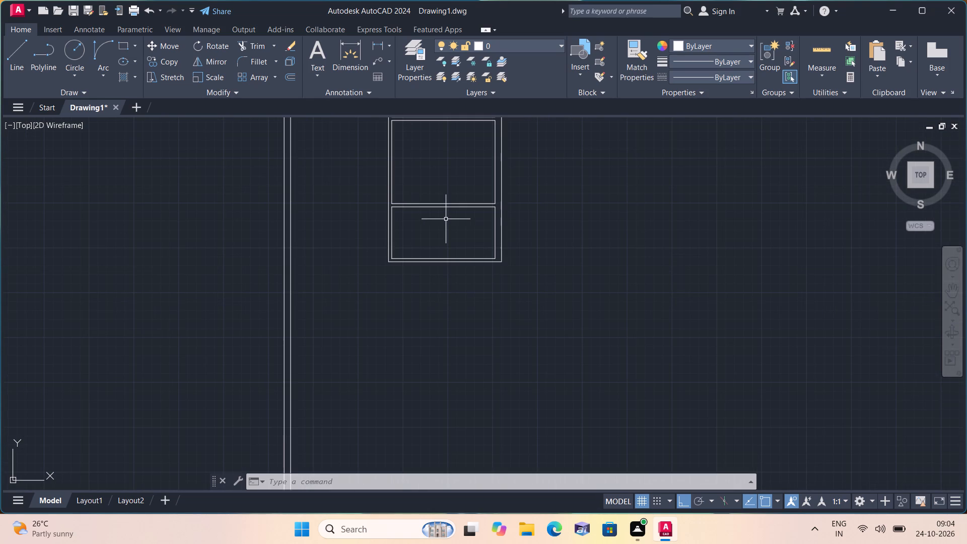
middle_click_drag(444, 216, 430, 231)
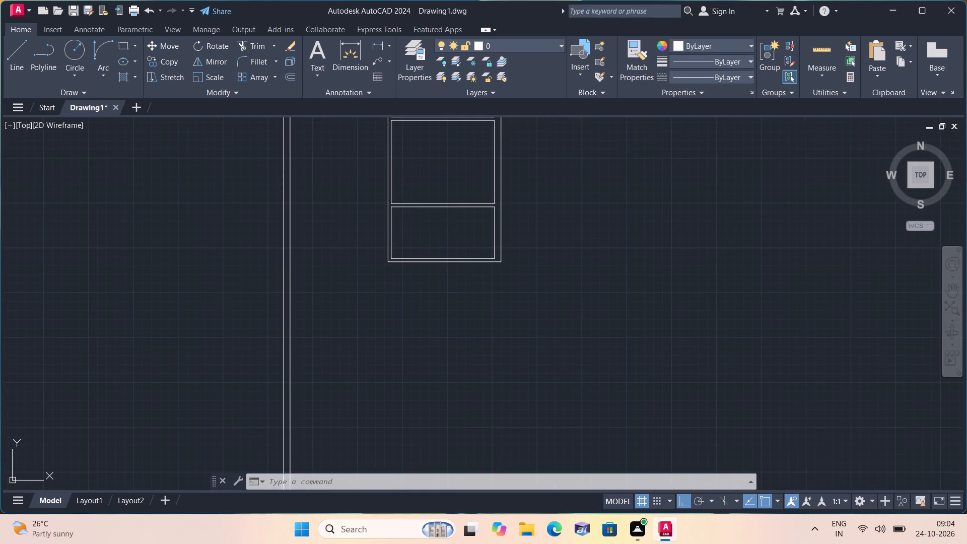
middle_click_drag(430, 231, 434, 268)
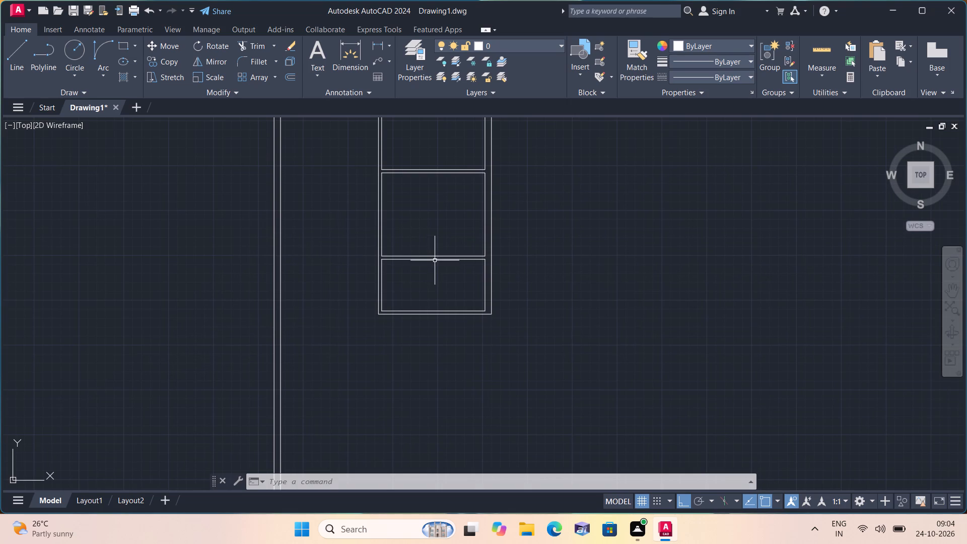
key("l")
key("space")
scroll(416, 256, "up", 2)
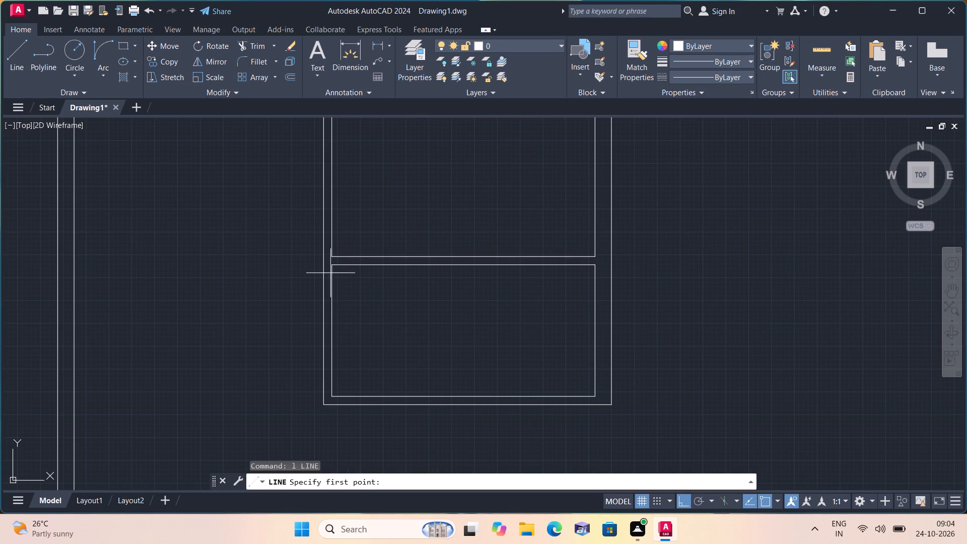
left_click(333, 267)
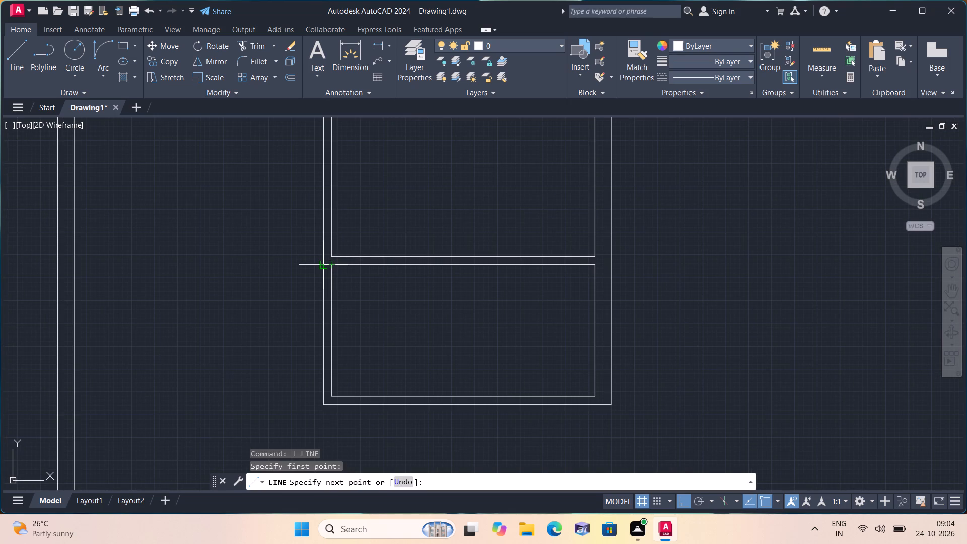
left_click(326, 268)
key("space")
middle_click_drag(382, 293, 376, 270)
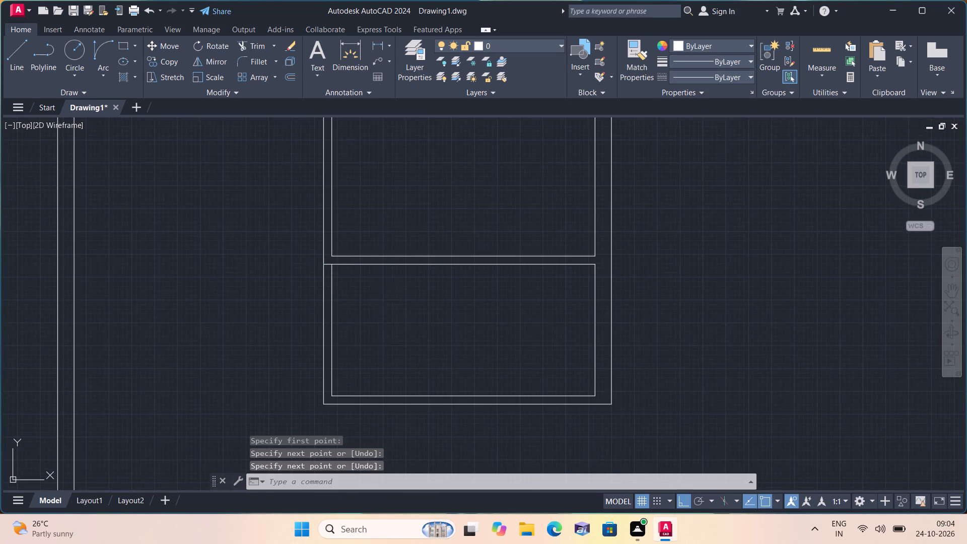
Draw a short line across the vertical partition, from the lowest room's lower-left inner corner to the partition's outer line.
middle_click_drag(376, 270, 373, 219)
key("space")
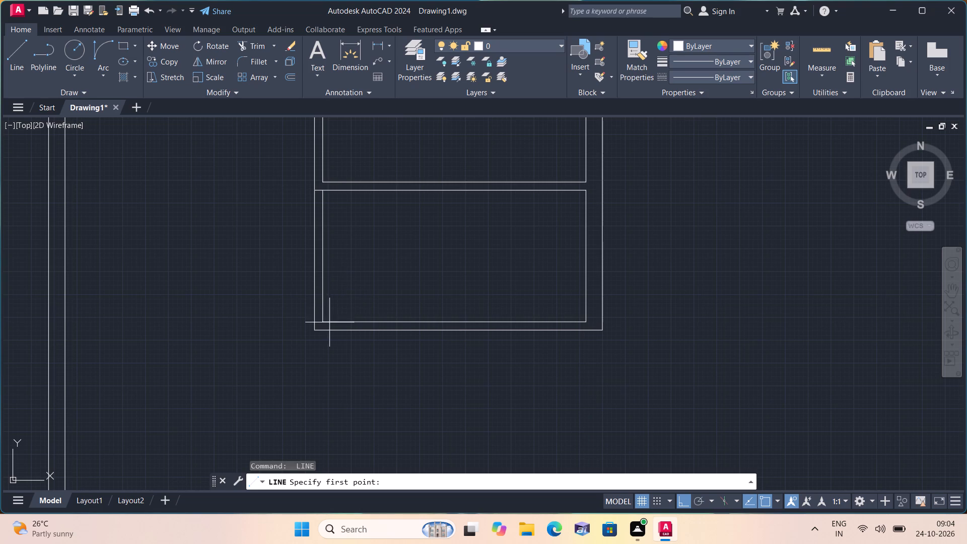
left_click(325, 322)
left_click(314, 321)
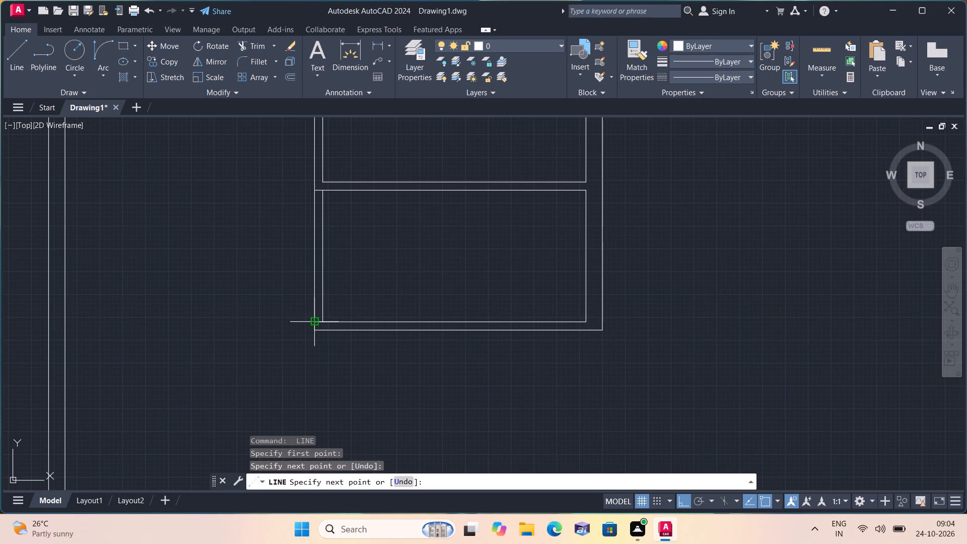
key("space")
Offset the right outer wall's inner line 3'10" into the lowest room.
scroll(422, 246, "down", 2)
key("o")
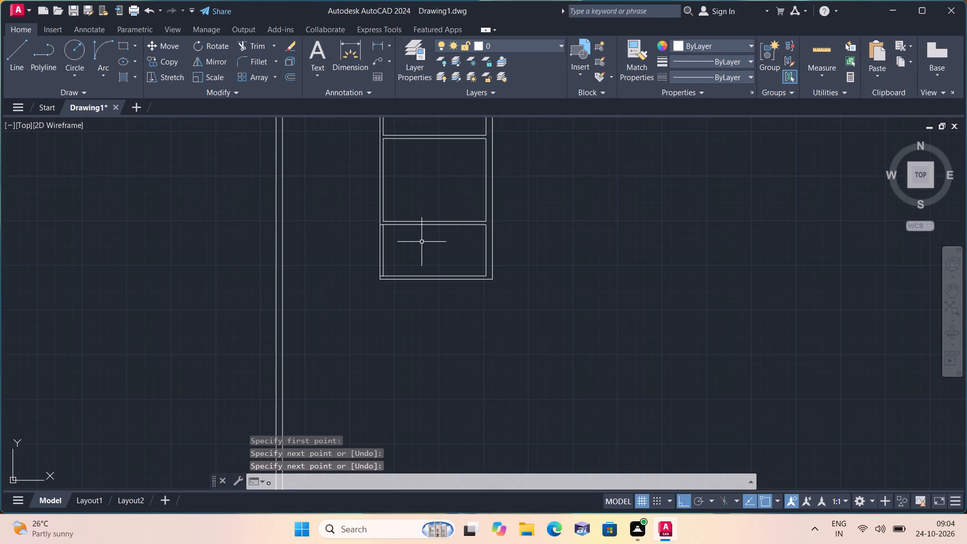
type("ff")
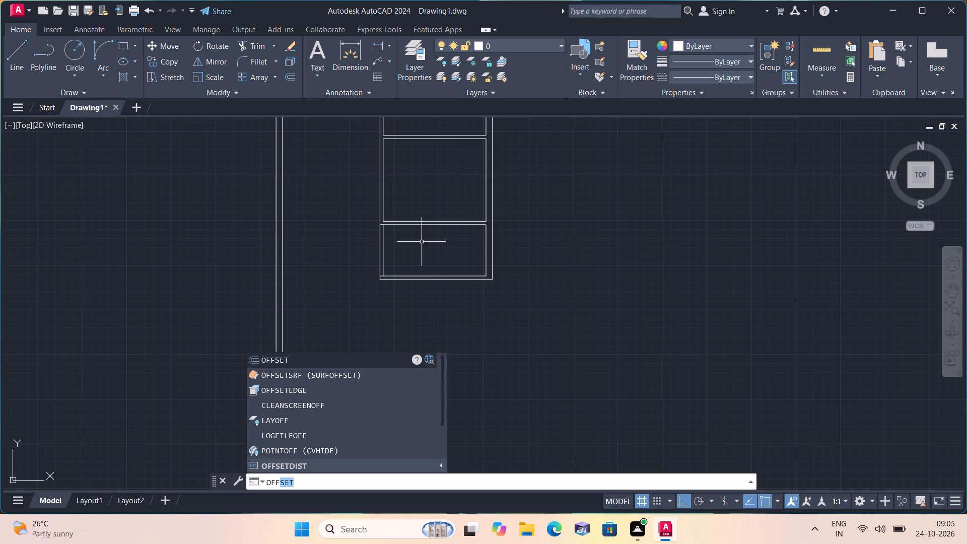
key("space")
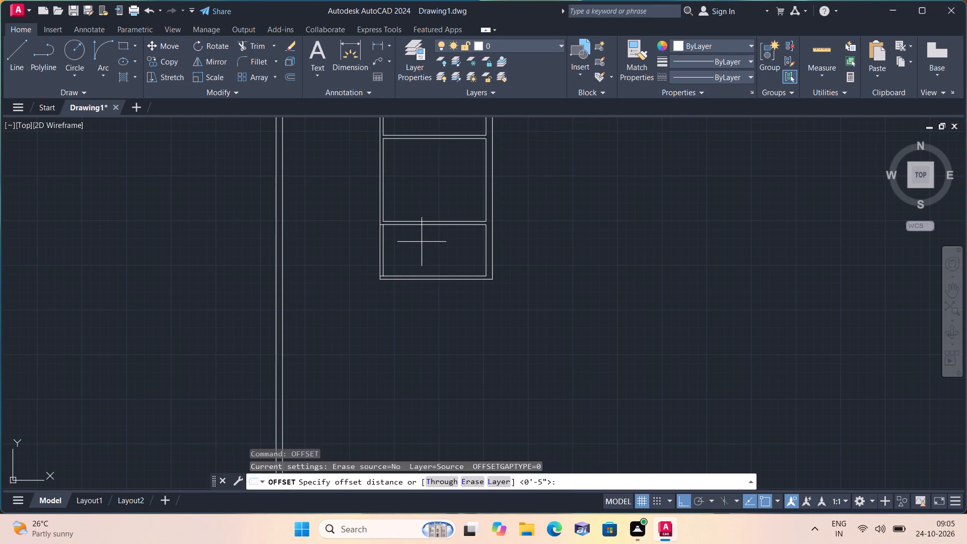
type("3'10\"")
key("space")
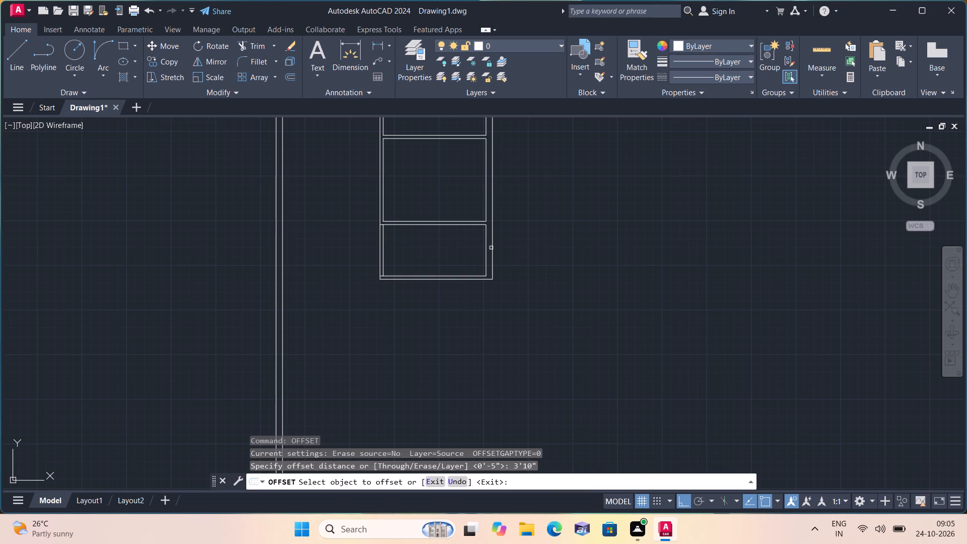
left_click(488, 247)
left_click(446, 246)
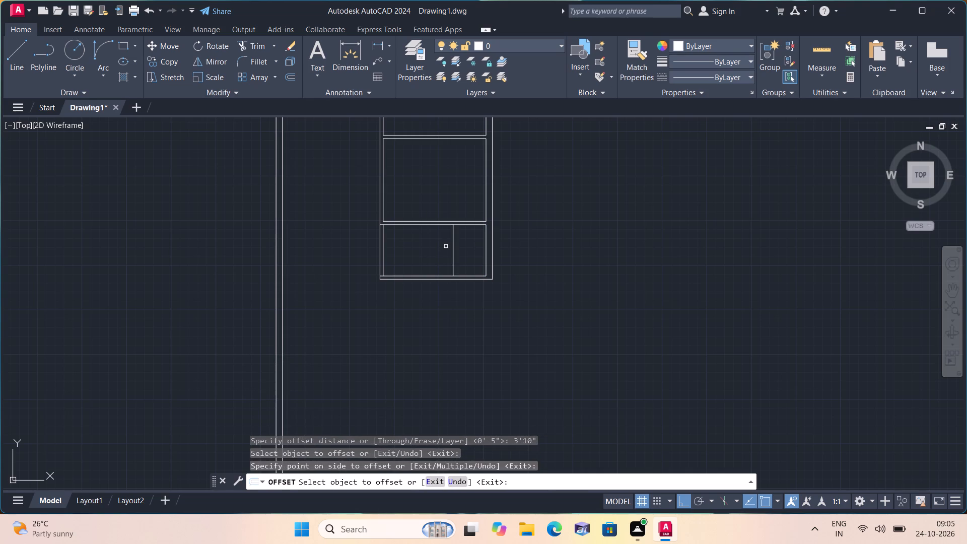
key("space")
Offset the new vertical line in the lowest room 4.5" to the left to form a partition.
key("space")
type("4.5\"")
key("space")
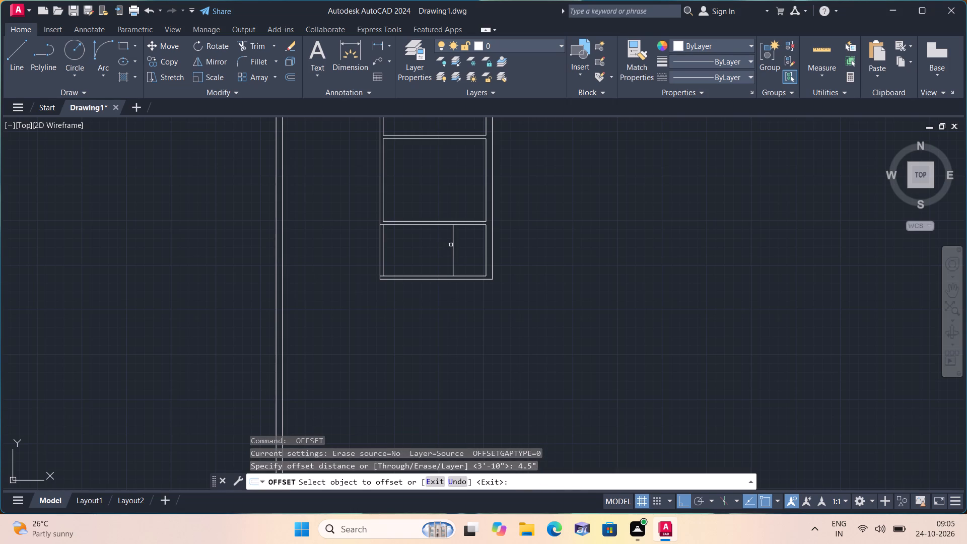
left_click(452, 247)
left_click(419, 250)
key("space")
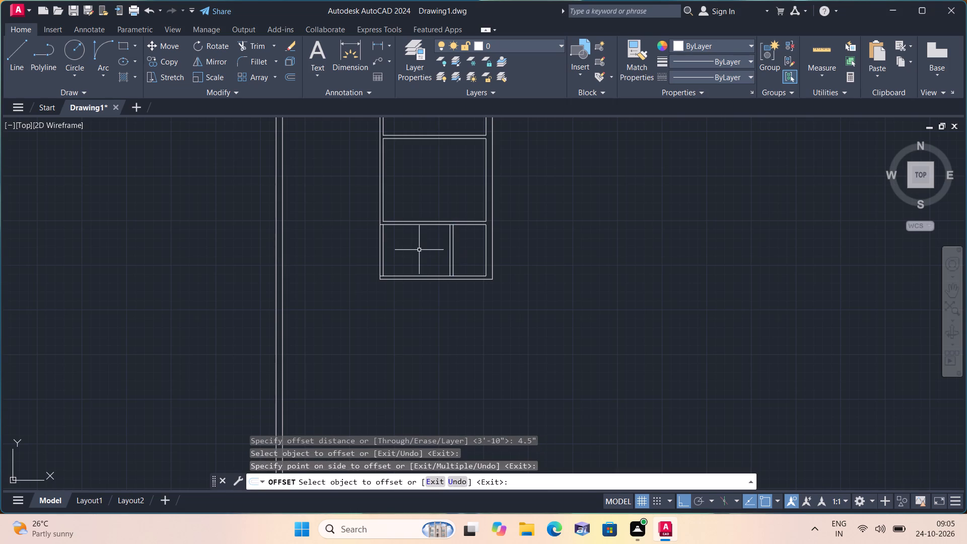
Draw short lines continuing the new partition's right face across the horizontal partition above and the bottom wall below.
type("tr")
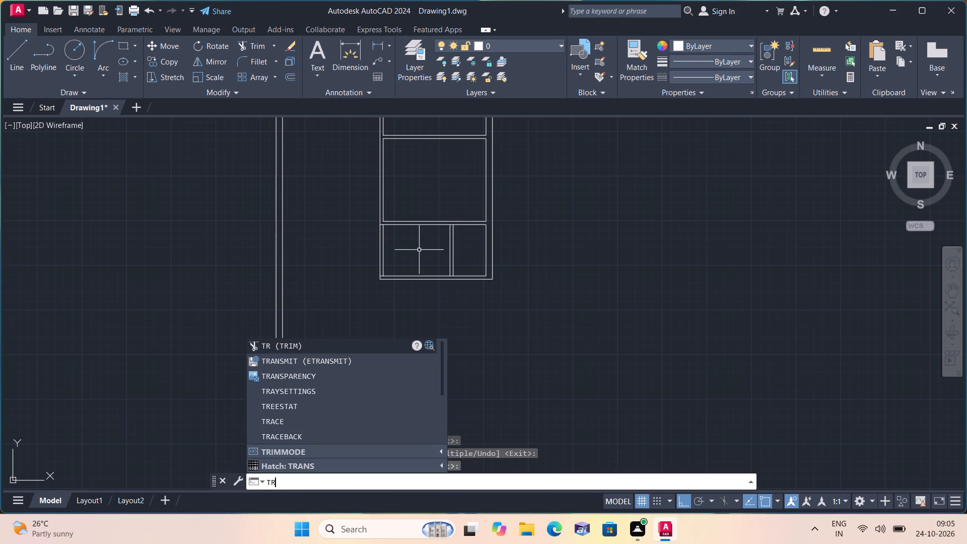
key("Escape")
key("l")
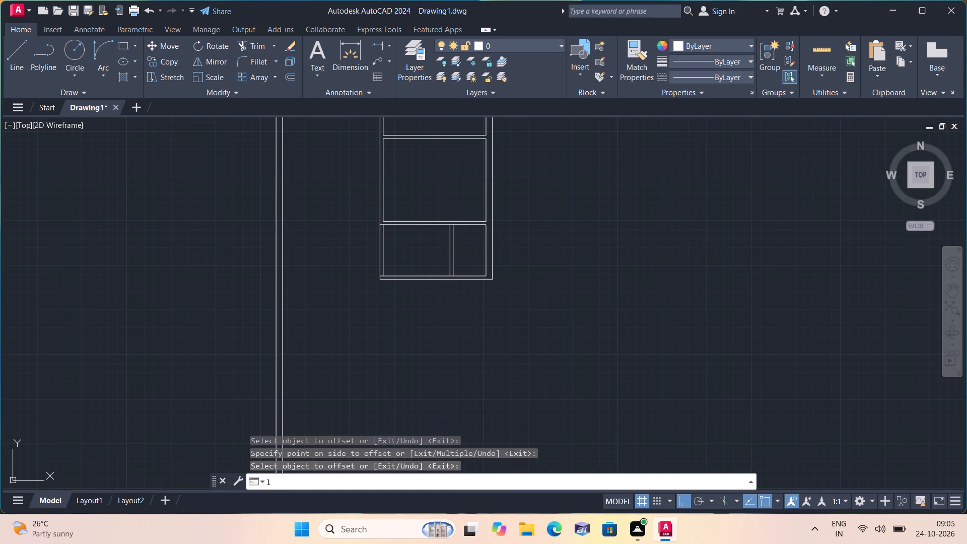
key("space")
scroll(449, 233, "up", 2)
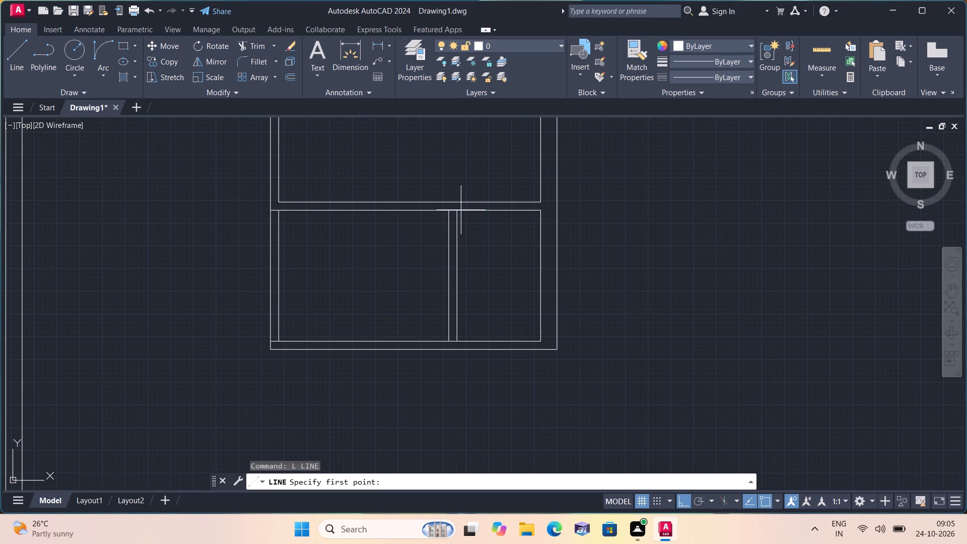
left_click(458, 210)
left_click(457, 201)
key("space")
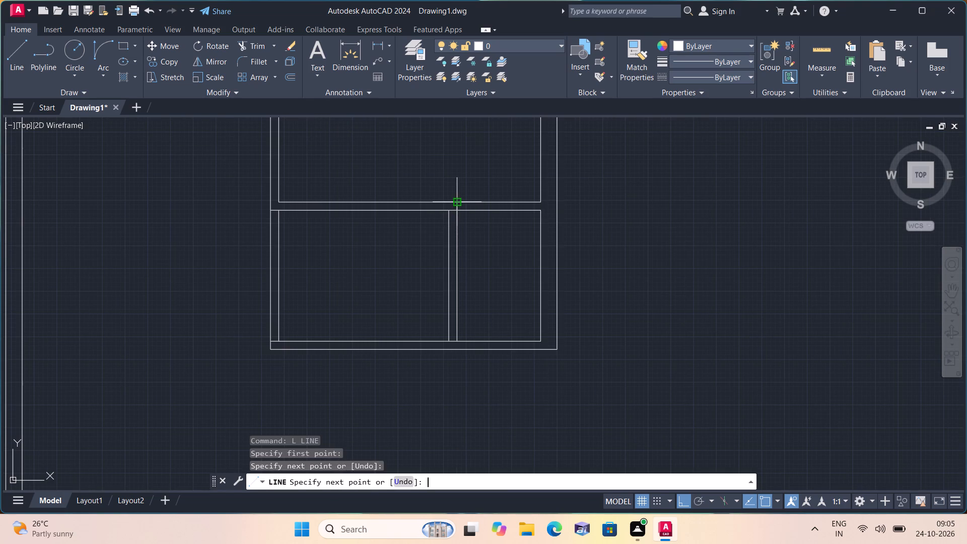
key("space")
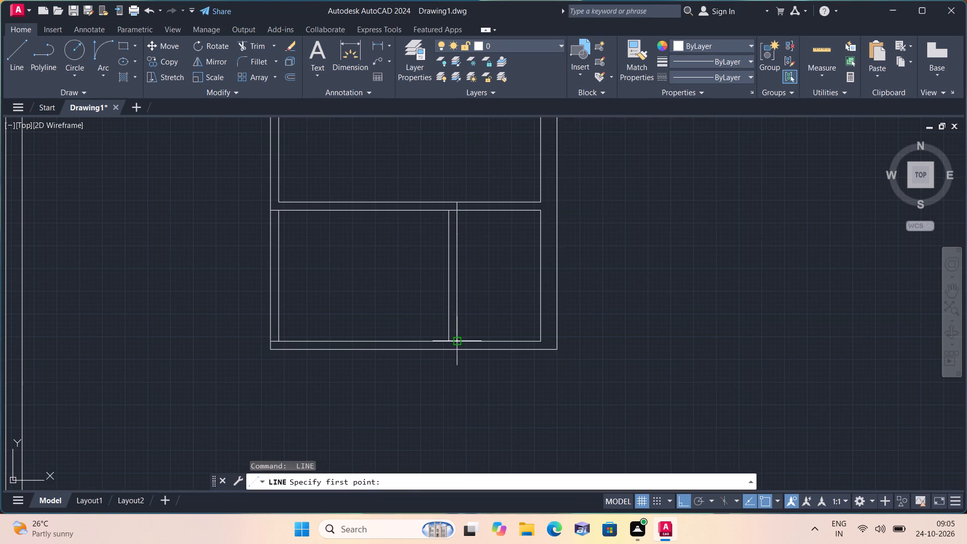
left_click(456, 342)
left_click(457, 350)
key("space")
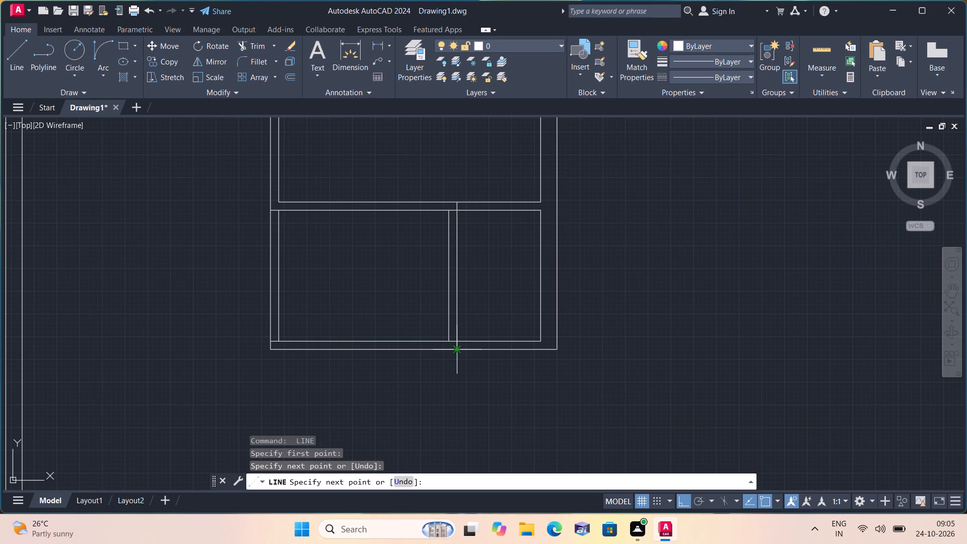
Trim the wall lines crossing the new partition's lower and upper ends, including the short line across the bottom wall.
type("tr")
key("i")
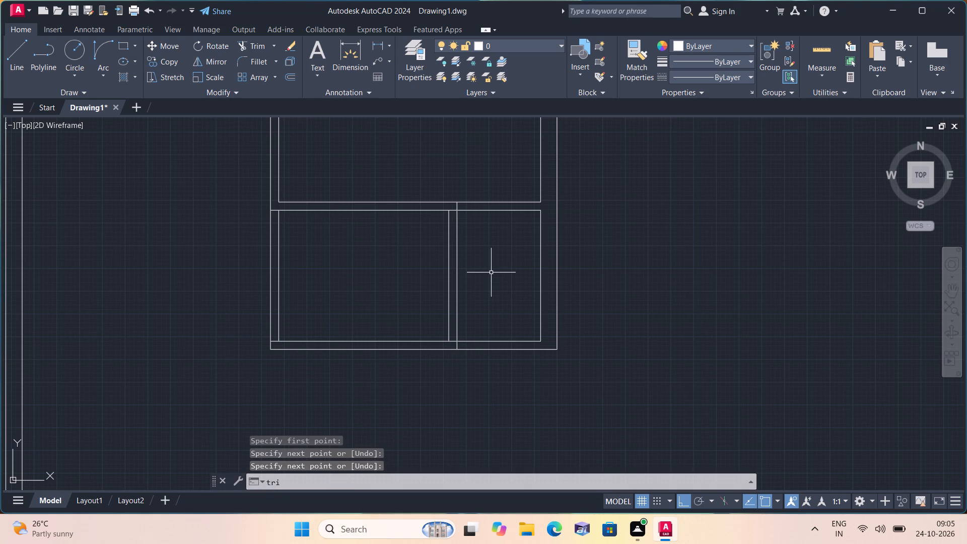
type("m")
key("space")
scroll(460, 368, "up", 2)
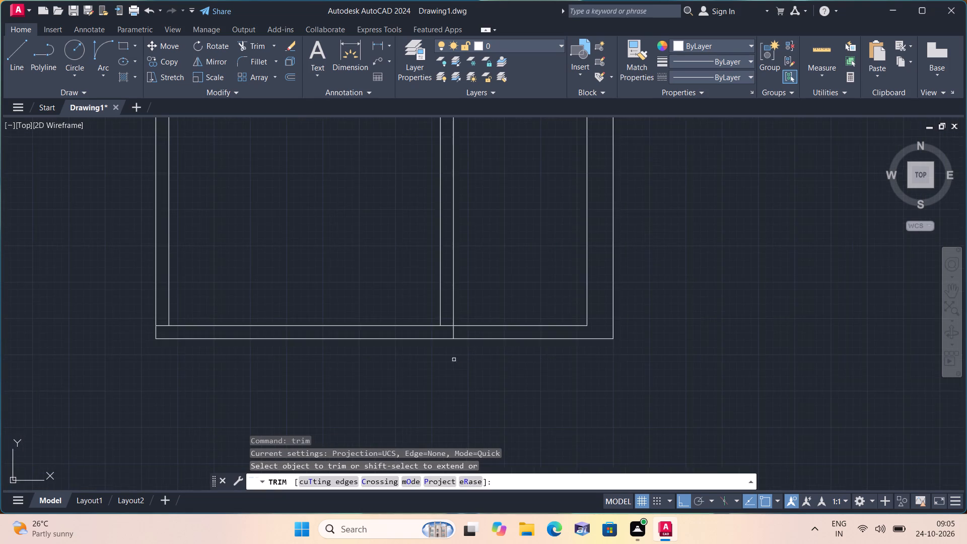
scroll(451, 349, "up", 1)
left_click(442, 298)
left_click(467, 321)
scroll(465, 306, "down", 2)
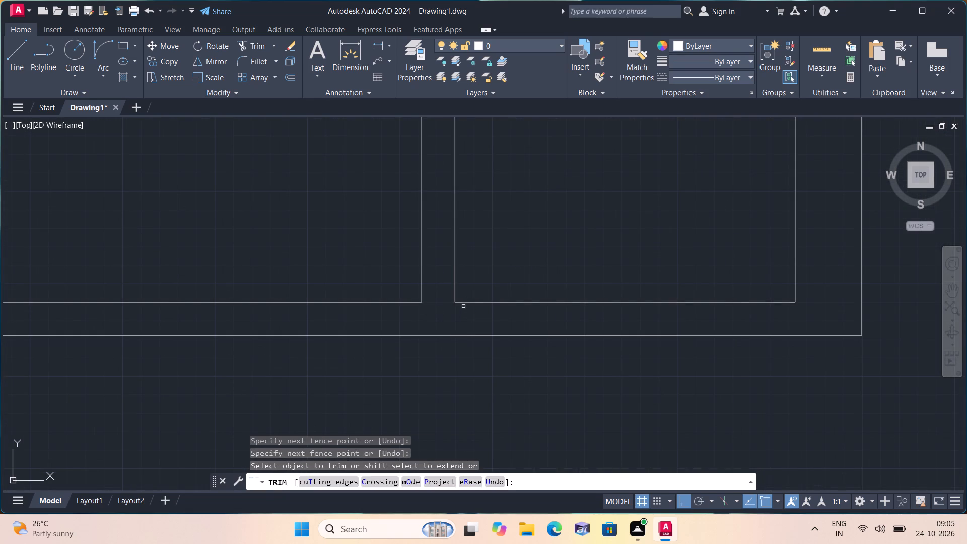
scroll(465, 306, "down", 1)
scroll(461, 166, "up", 1)
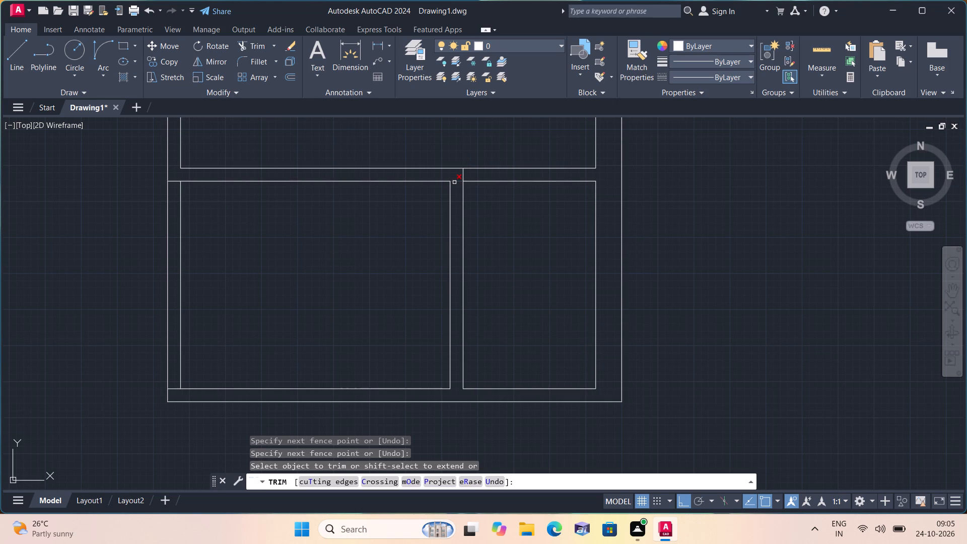
left_click(454, 182)
key("Escape")
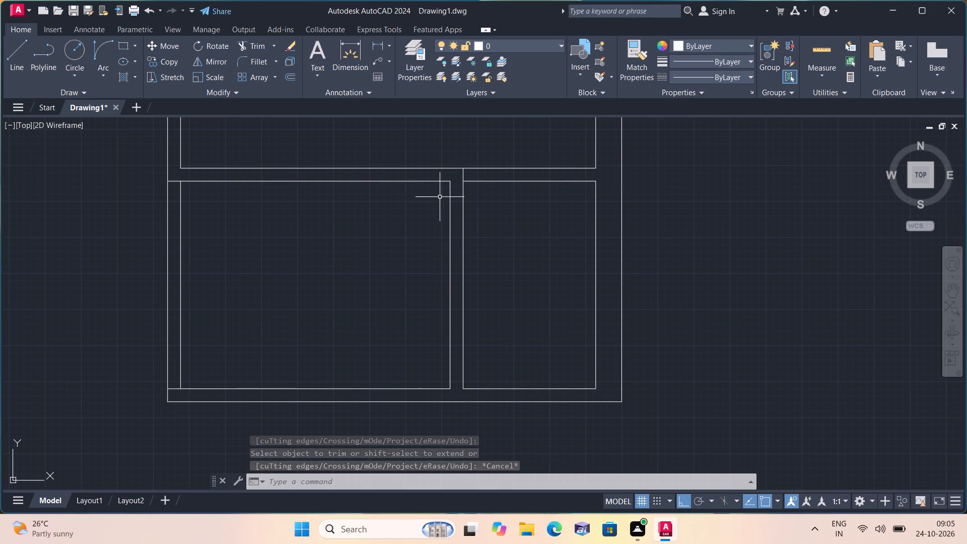
Erase the inner line of the vertical partition along the left side of the lowest left room.
scroll(212, 266, "up", 1)
left_click(209, 261)
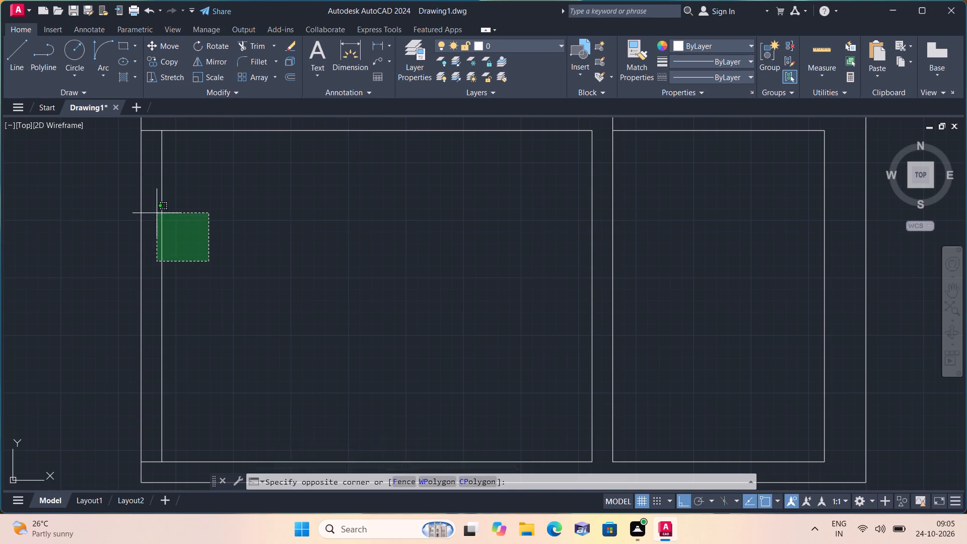
left_click(157, 213)
key("Delete")
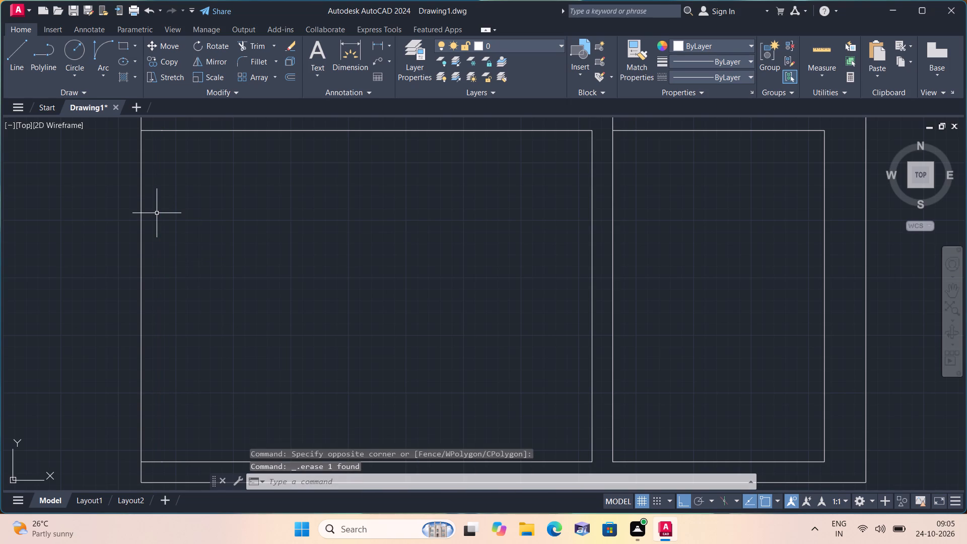
Draw a horizontal line above the upper horizontal partition, from the vertical partition's inner face to the right wall's inner face.
scroll(157, 213, "down", 4)
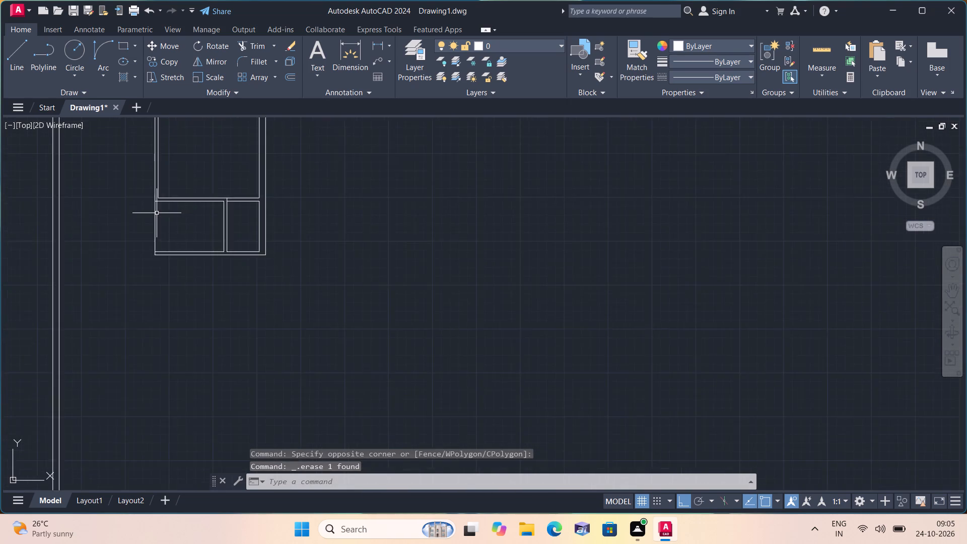
scroll(157, 213, "down", 1)
middle_click_drag(159, 193, 342, 400)
scroll(340, 282, "up", 2)
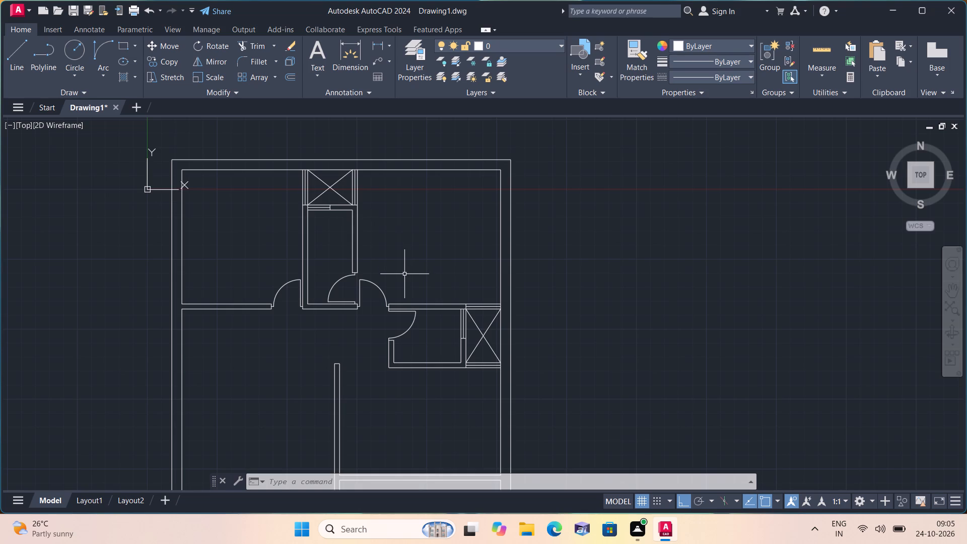
middle_click_drag(404, 273, 396, 229)
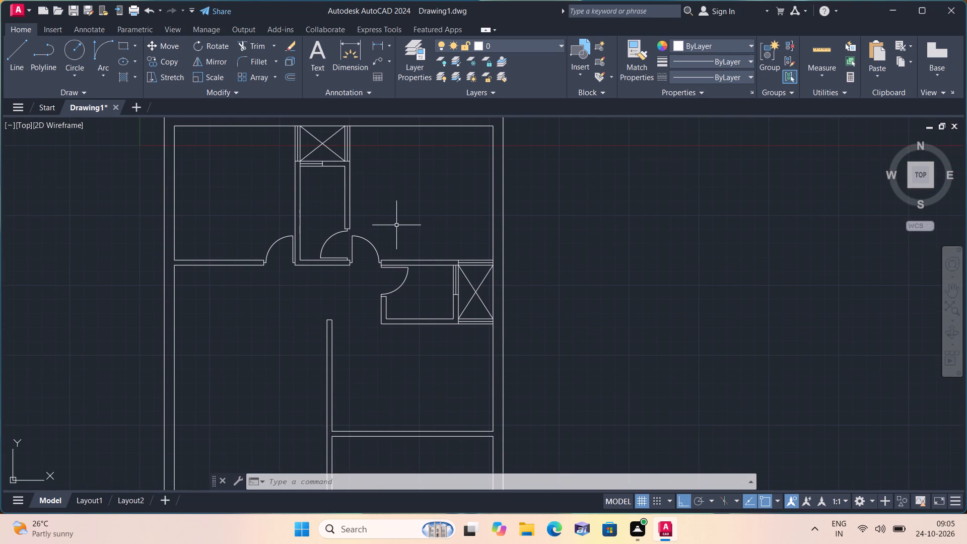
middle_click_drag(423, 292, 409, 270)
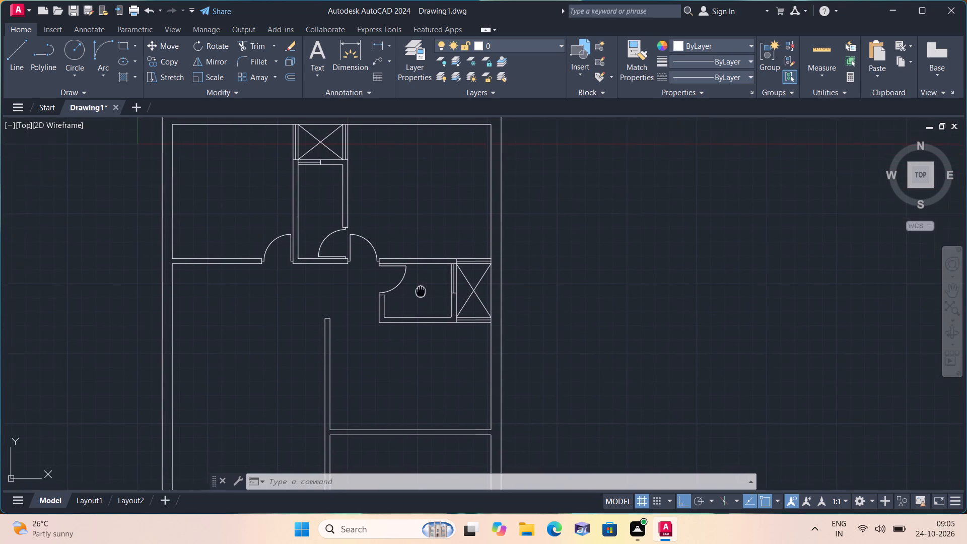
middle_click_drag(409, 270, 372, 175)
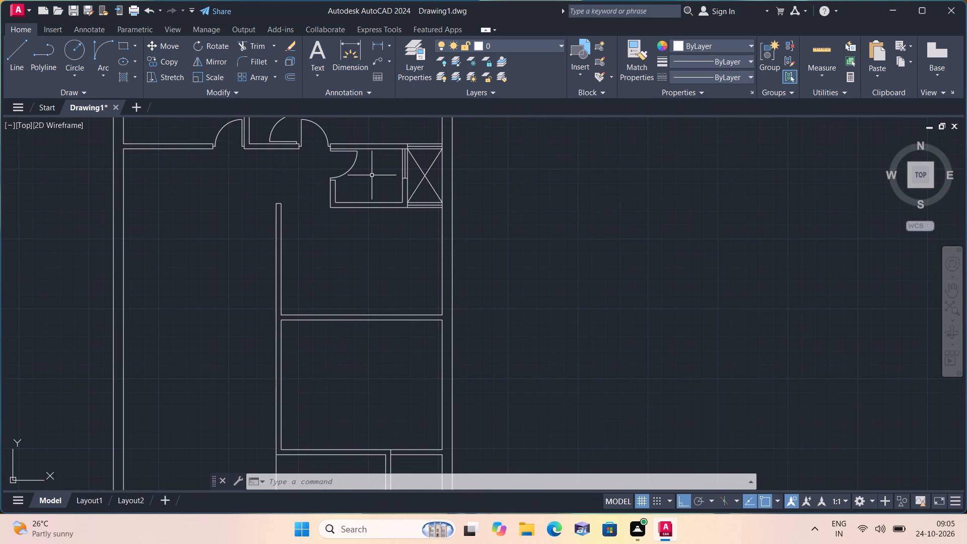
middle_click_drag(396, 242, 374, 183)
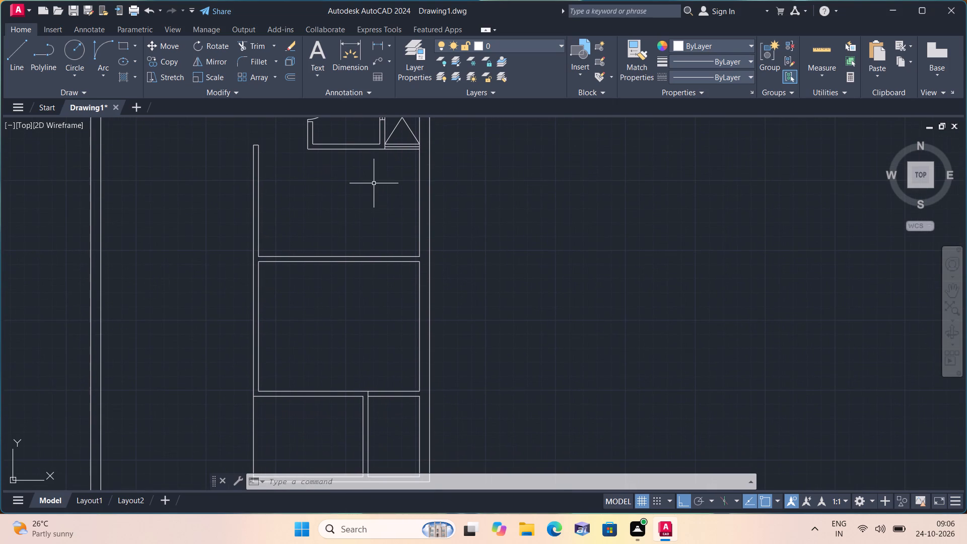
left_click(374, 183)
key("l")
key("space")
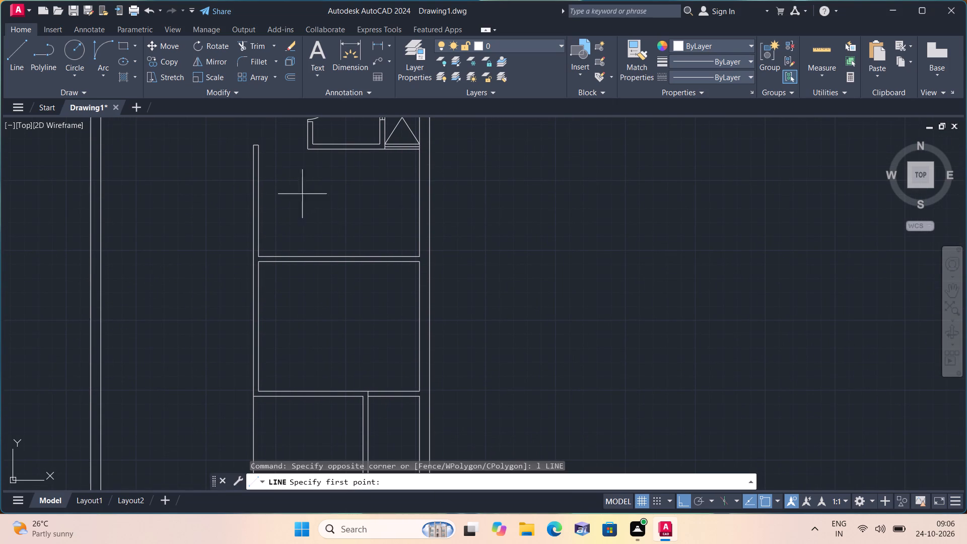
left_click(261, 223)
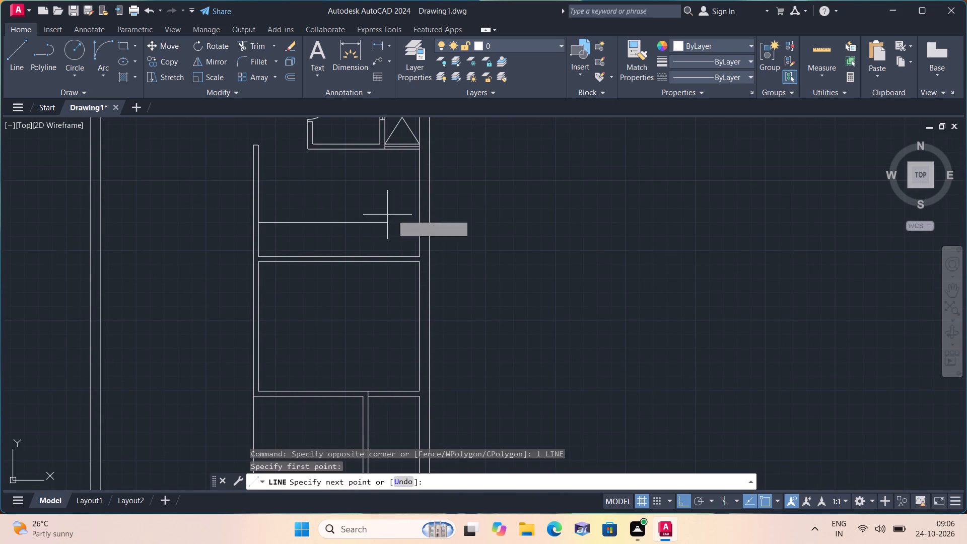
left_click(418, 222)
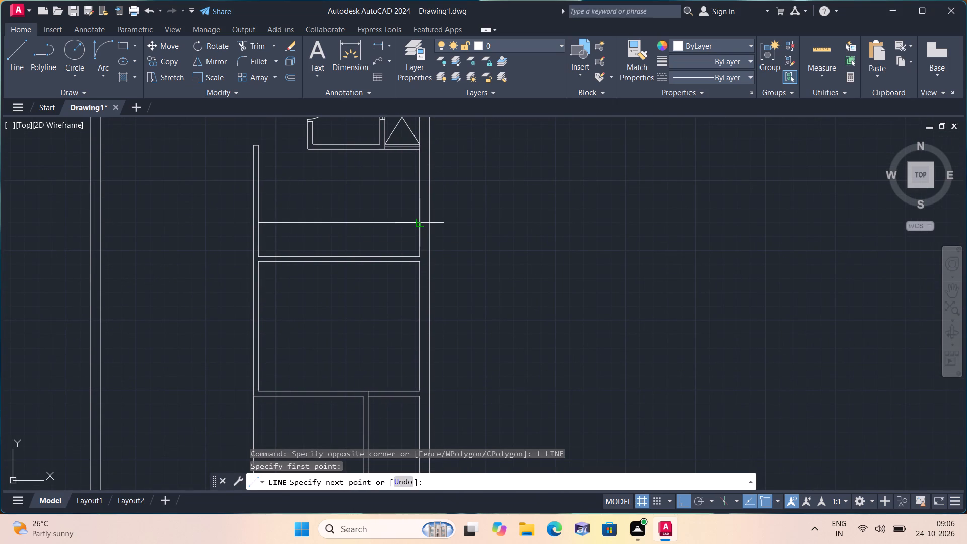
key("space")
Mark a doorway on the lower horizontal partition's upper face with 2", 2' and 2" segments from the vertical partition's right face, closing to its lower face.
middle_click_drag(496, 257, 478, 218)
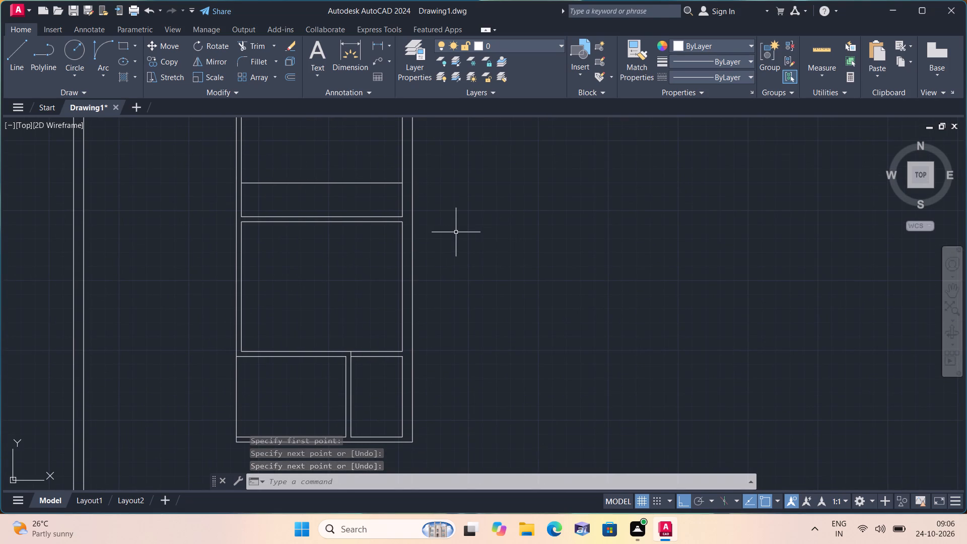
key("l")
key("space")
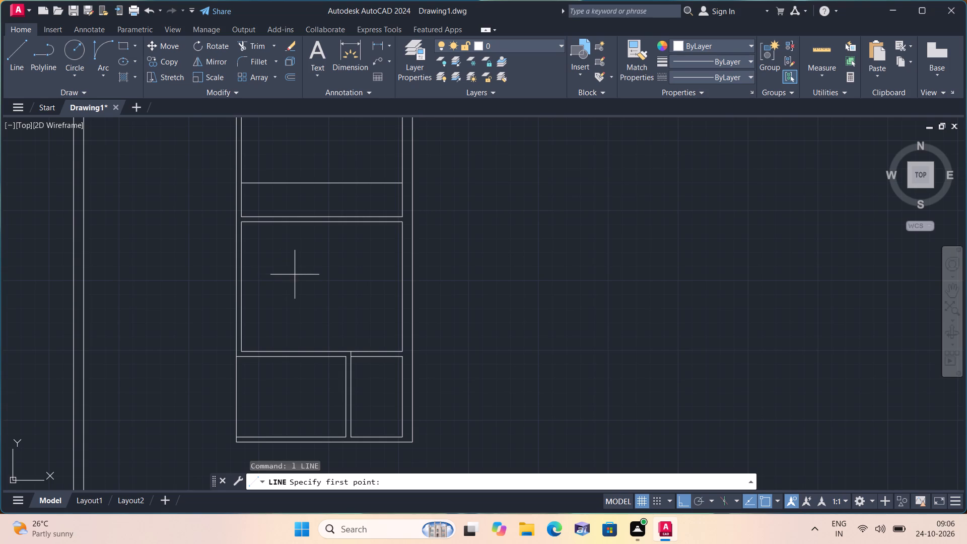
middle_click_drag(295, 274, 280, 208)
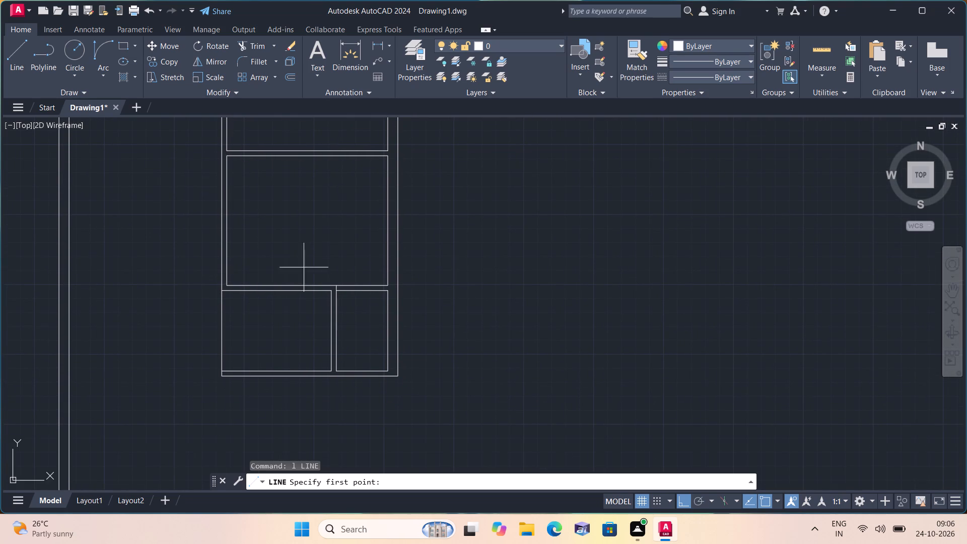
scroll(336, 293, "up", 2)
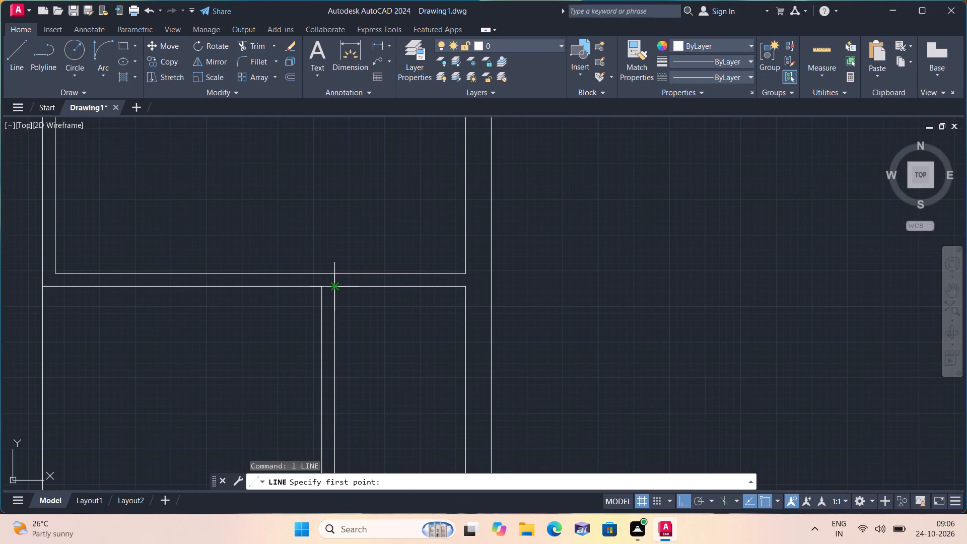
left_click(336, 288)
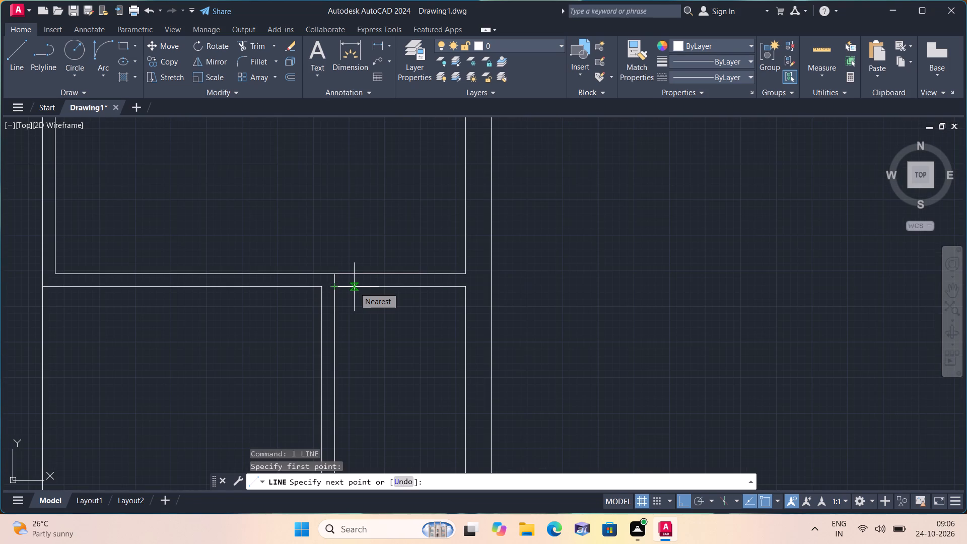
key("Escape")
key("space")
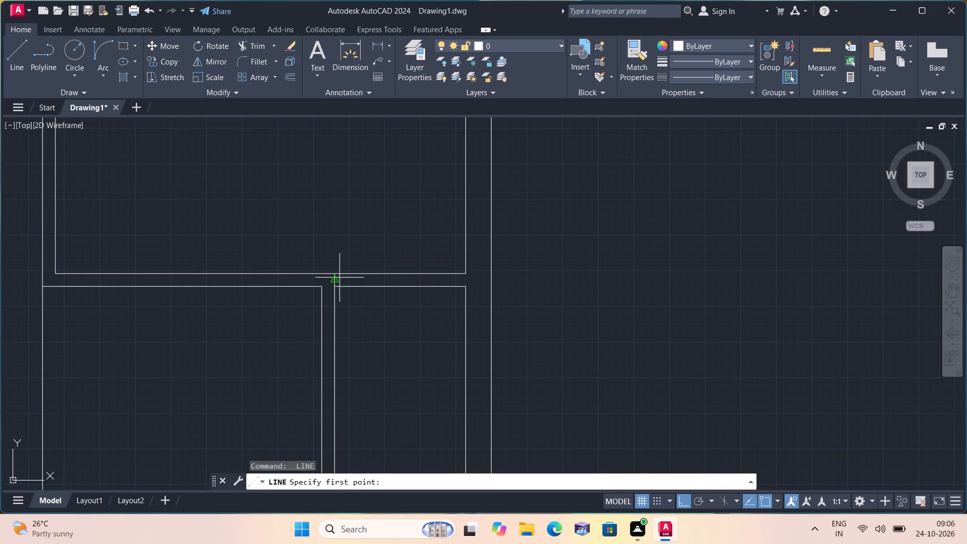
left_click(335, 275)
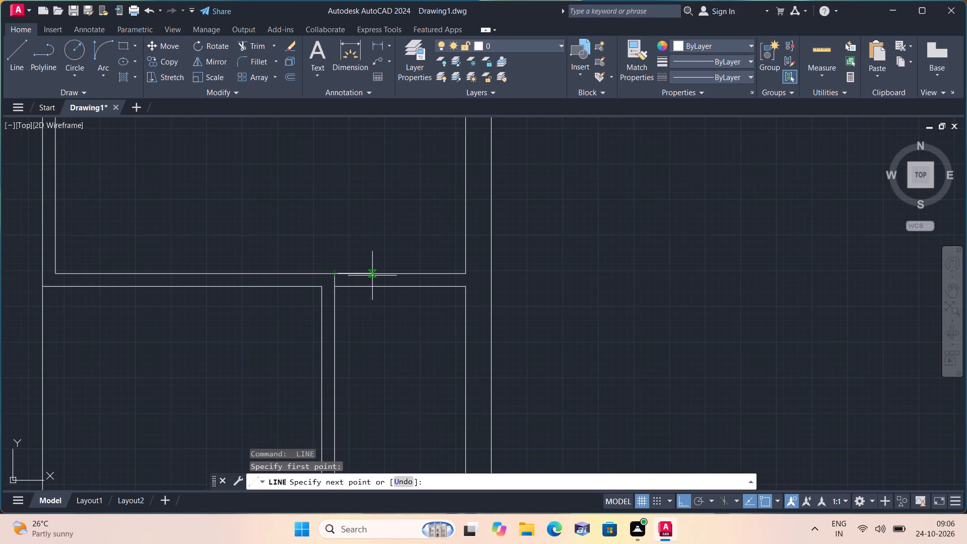
type("2\"")
key("space")
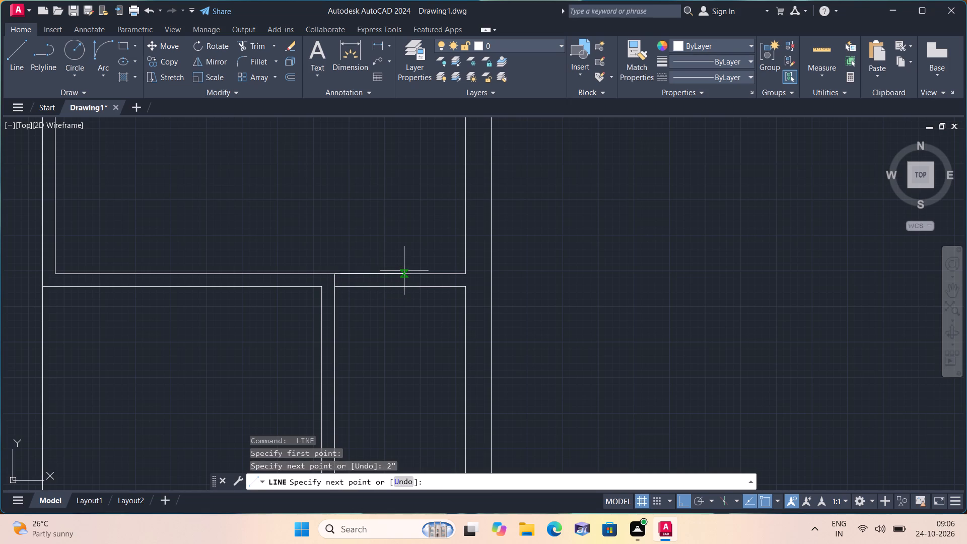
type("2'")
key("space")
type("2\"")
key("space")
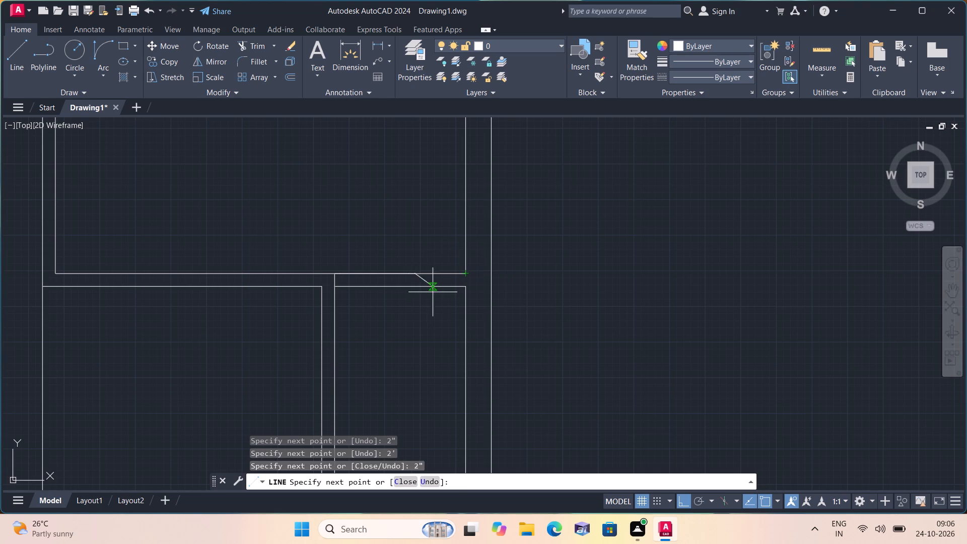
left_click(417, 290)
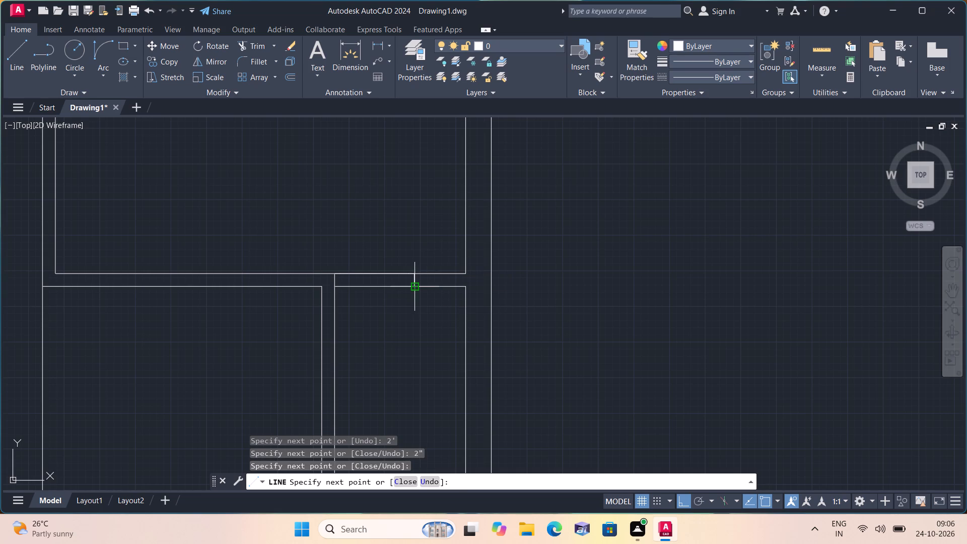
key("space")
Trim both faces of the horizontal partition within the marked span to open the small lower-right room's doorway.
type("trim")
key("space")
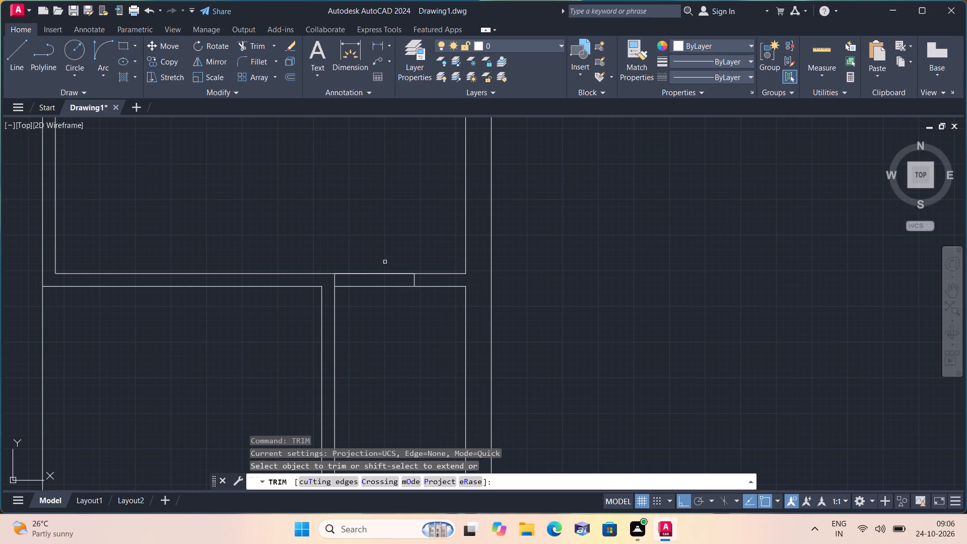
left_click_drag(379, 247, 382, 323)
key("space")
Draw a 2' door leaf line downward from the end of the doorway's left stub.
type("l")
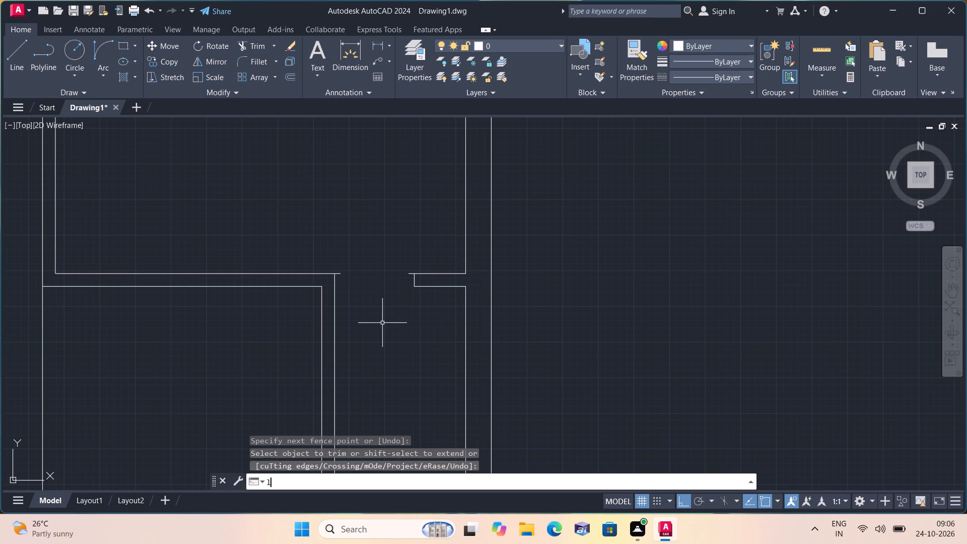
key("space")
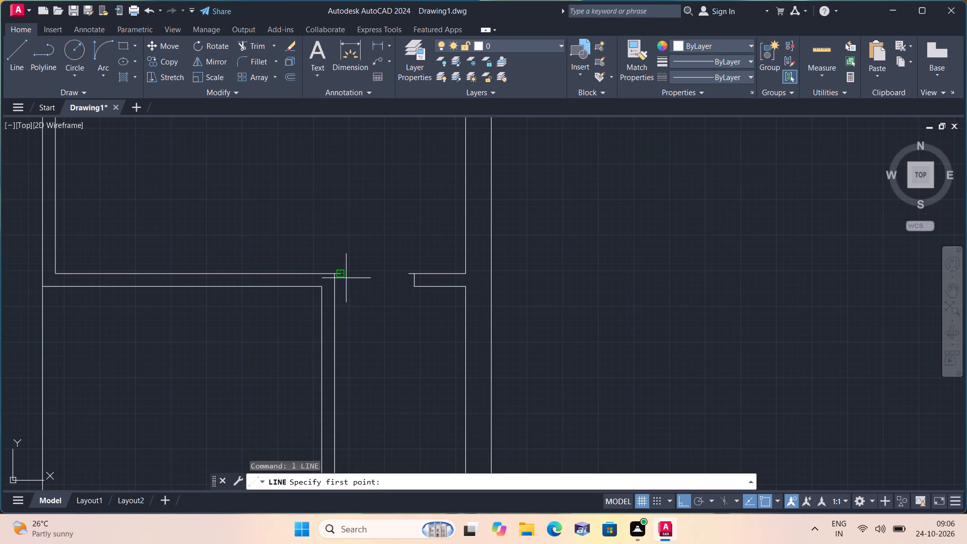
left_click(341, 274)
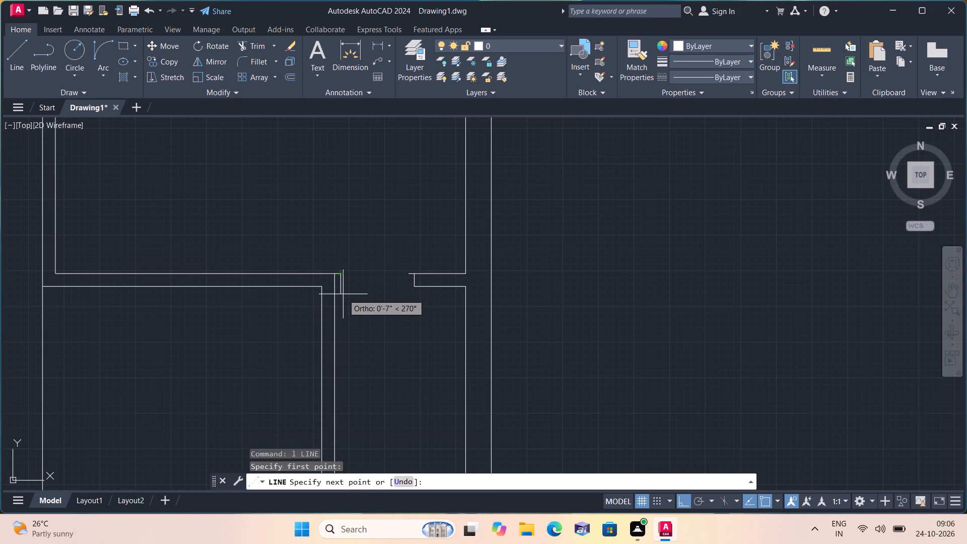
type("2'")
key("space")
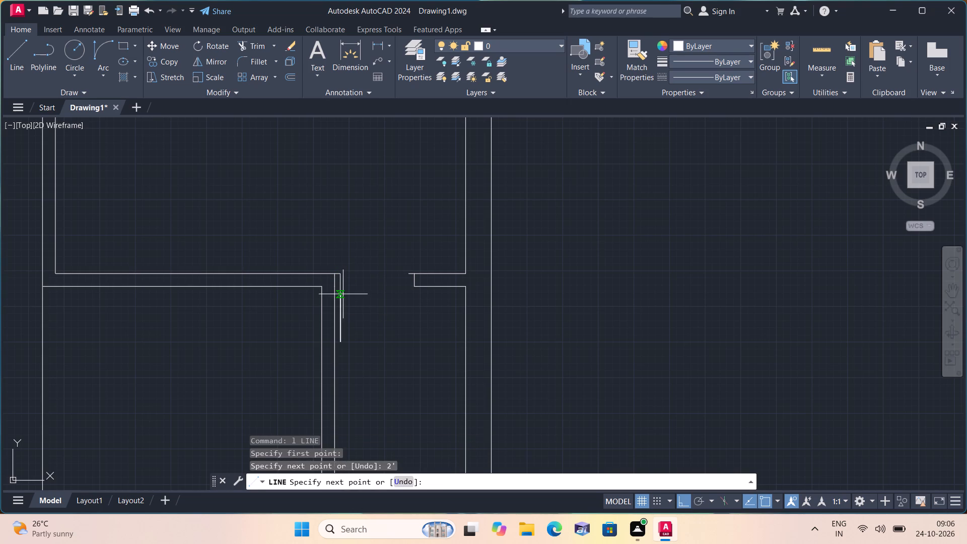
key("Escape")
Draw the door swing as a Start, End, Direction arc from the leaf's lower end to the doorway's right stub.
left_click(103, 74)
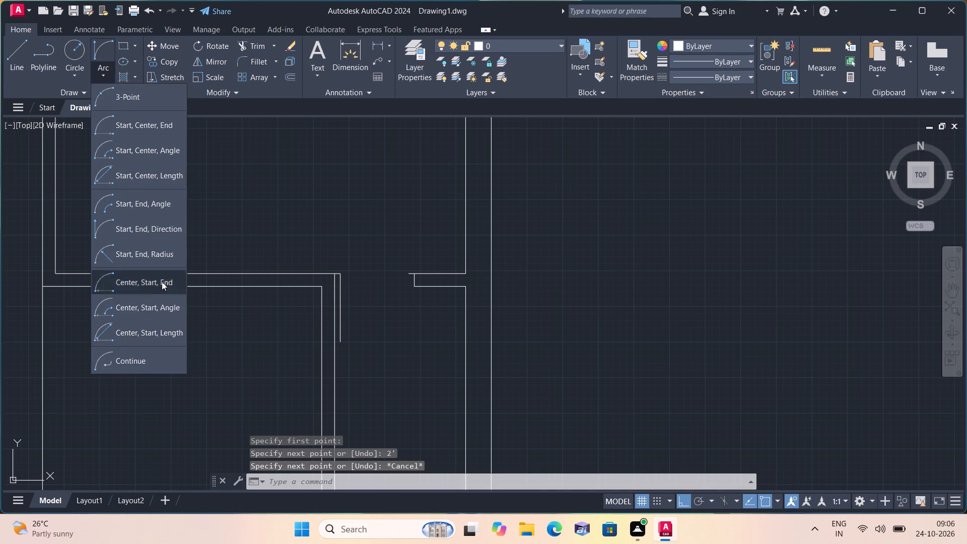
left_click(146, 232)
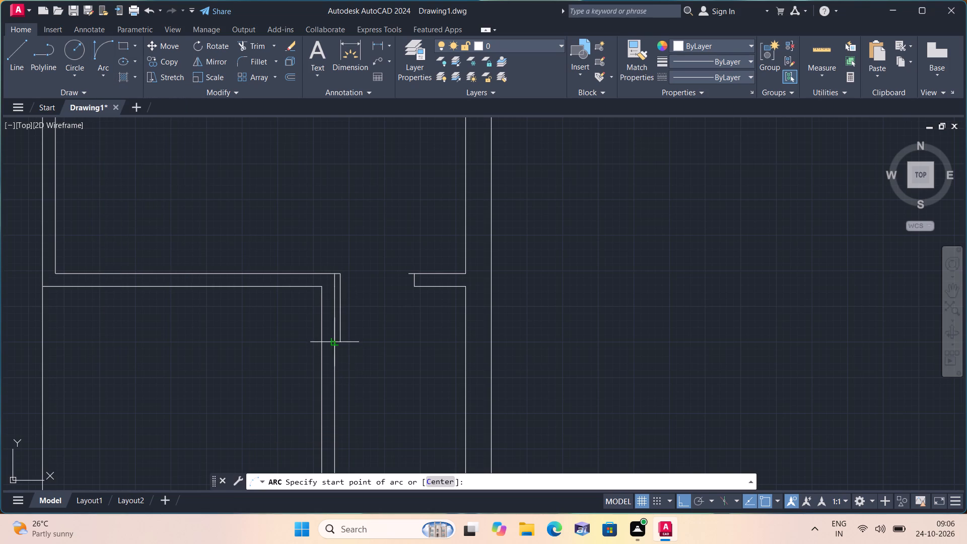
left_click(340, 338)
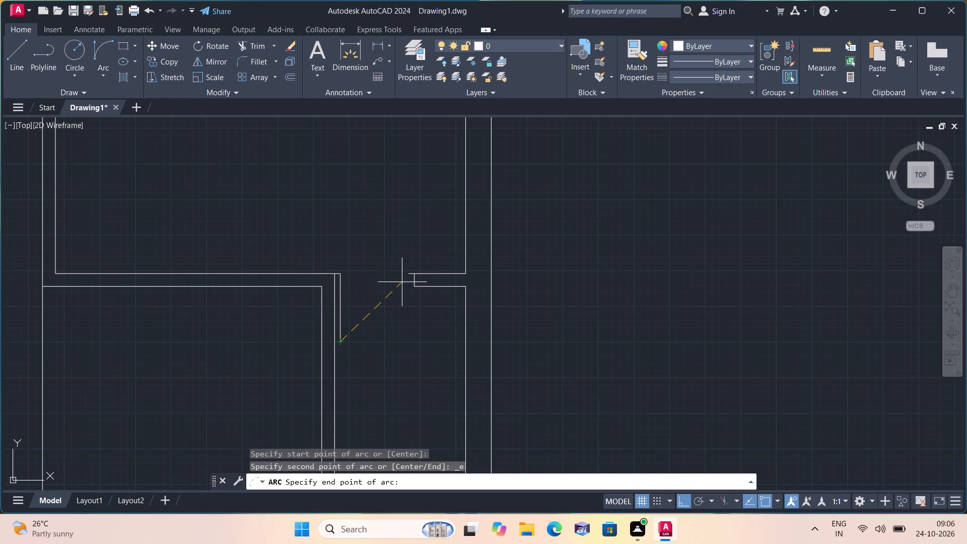
left_click(405, 275)
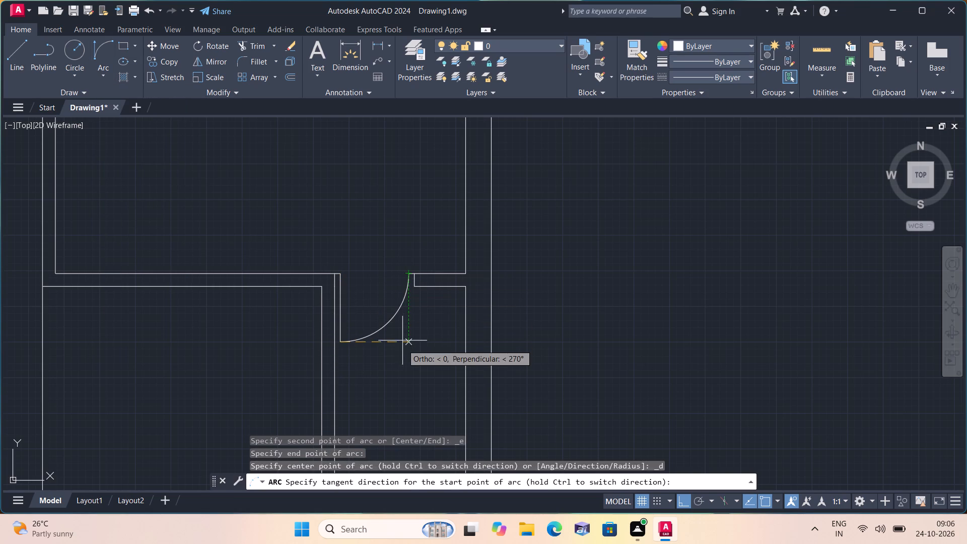
left_click(402, 348)
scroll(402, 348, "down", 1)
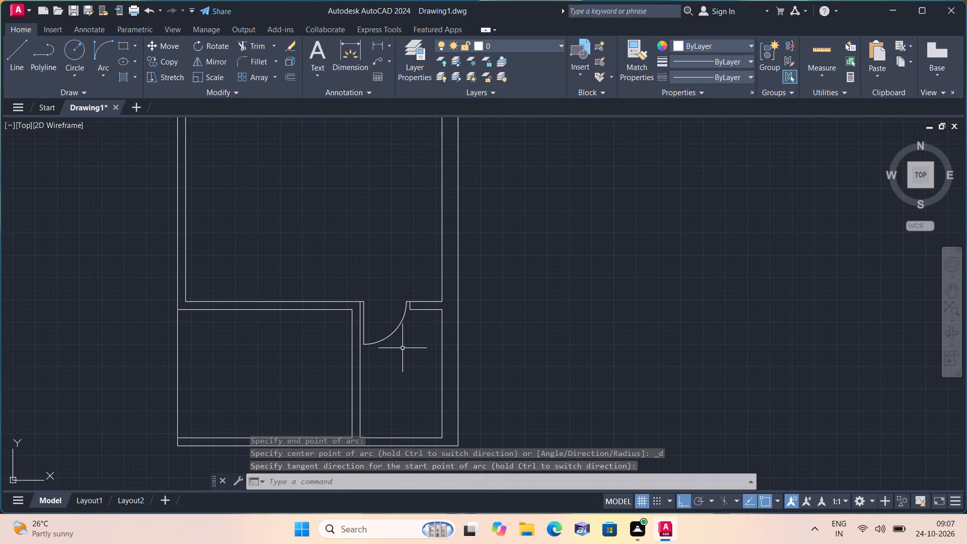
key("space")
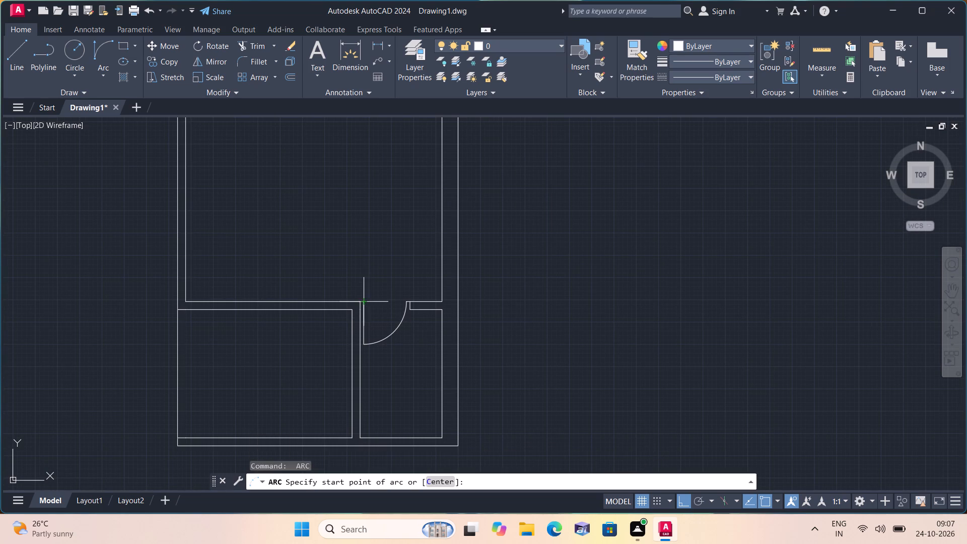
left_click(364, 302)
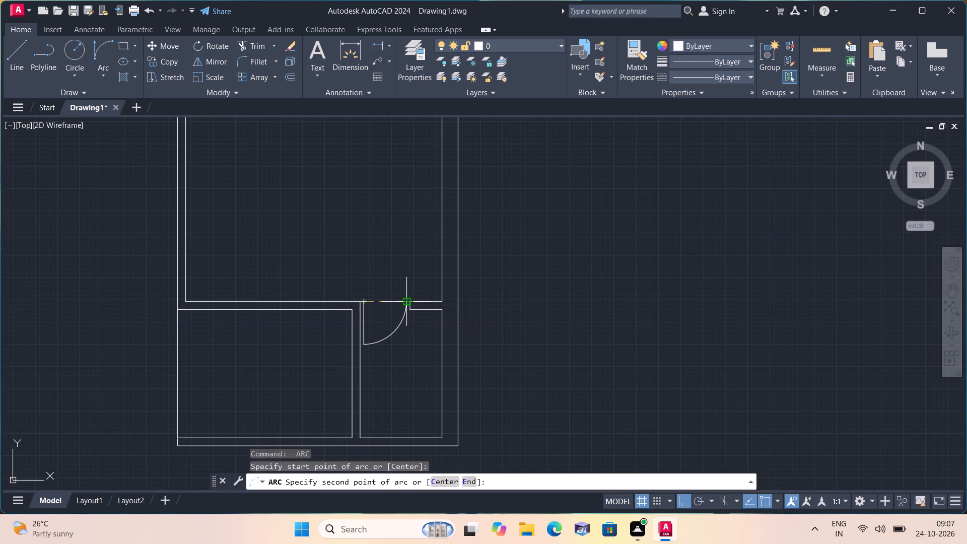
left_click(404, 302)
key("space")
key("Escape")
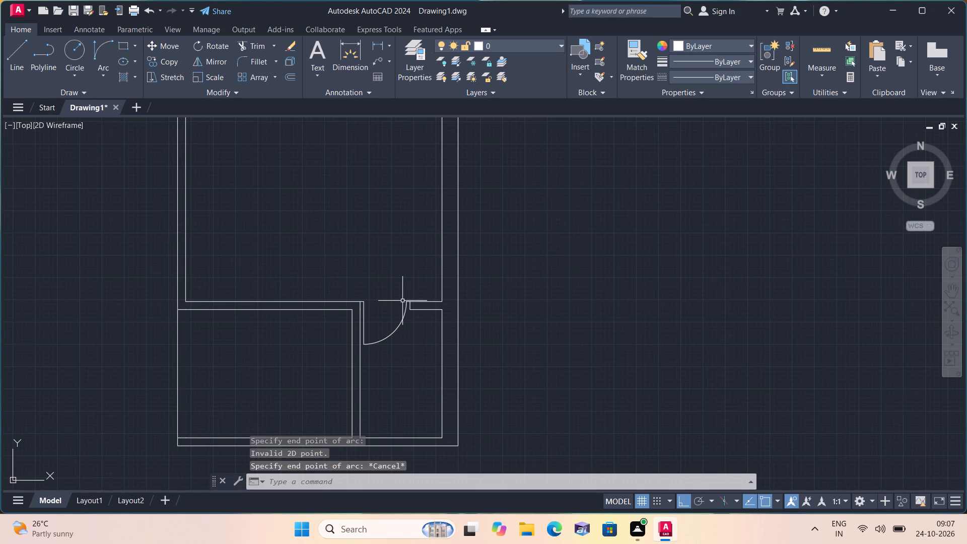
Draw a straight line across the doorway from the swing arc's upper end to the top of the door leaf.
type("l")
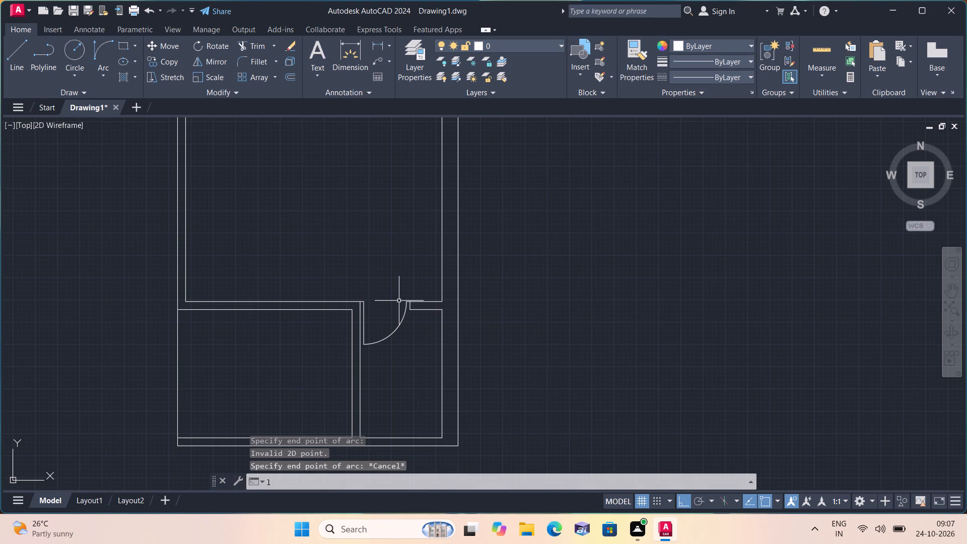
key("space")
left_click(406, 301)
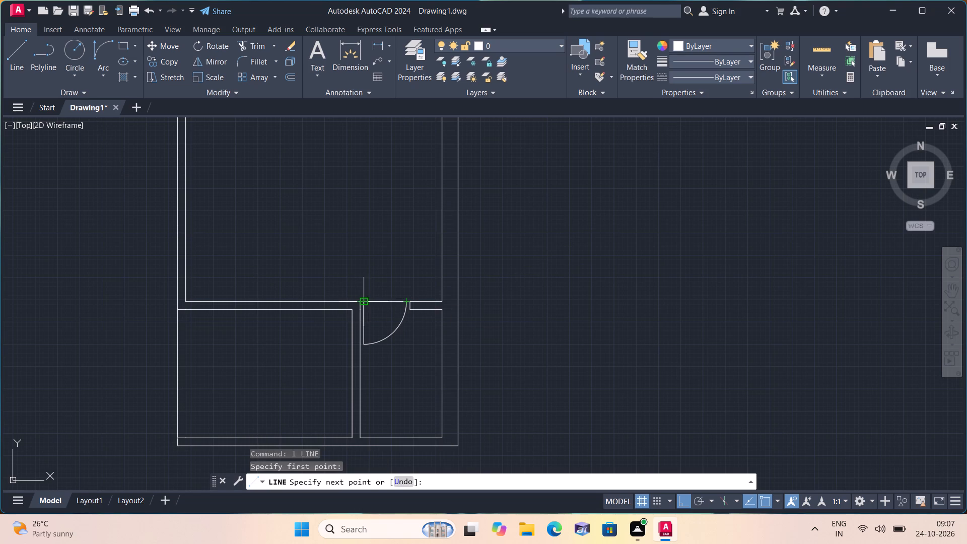
left_click(365, 300)
key("space")
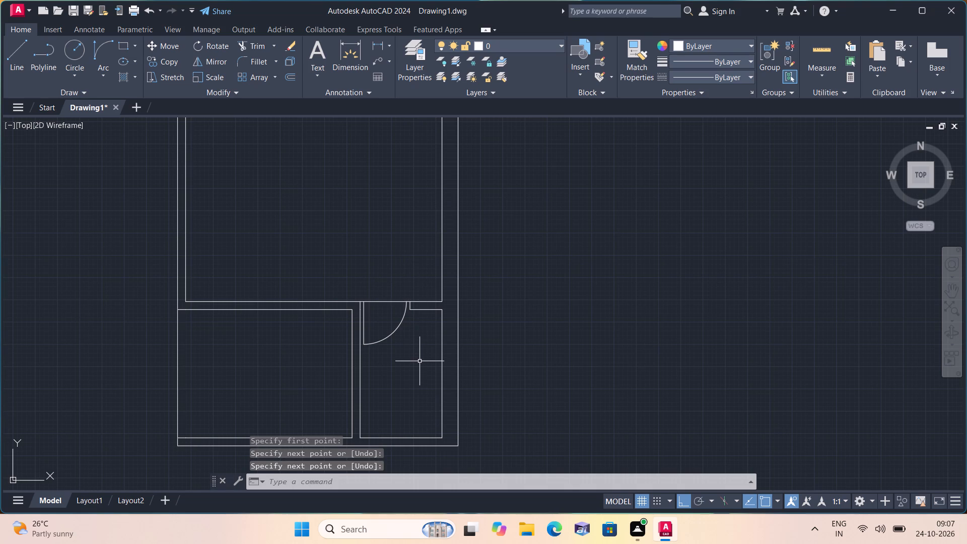
Draw a window in the small lower-right room's bottom wall, with two end lines across the wall and a centre line joining their midpoints.
middle_click_drag(420, 362, 386, 287)
scroll(418, 361, "down", 1)
key("space")
scroll(401, 324, "up", 2)
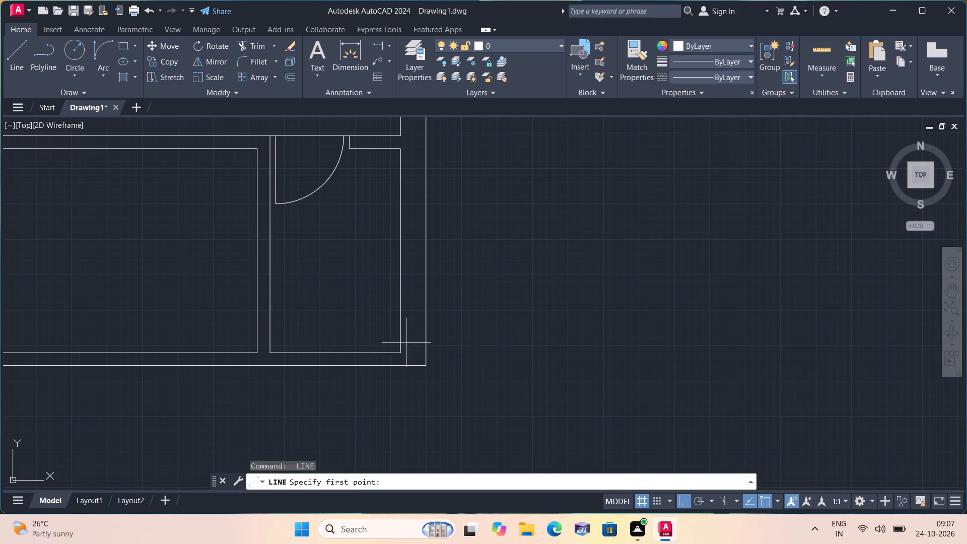
left_click(401, 353)
left_click(402, 368)
key("space")
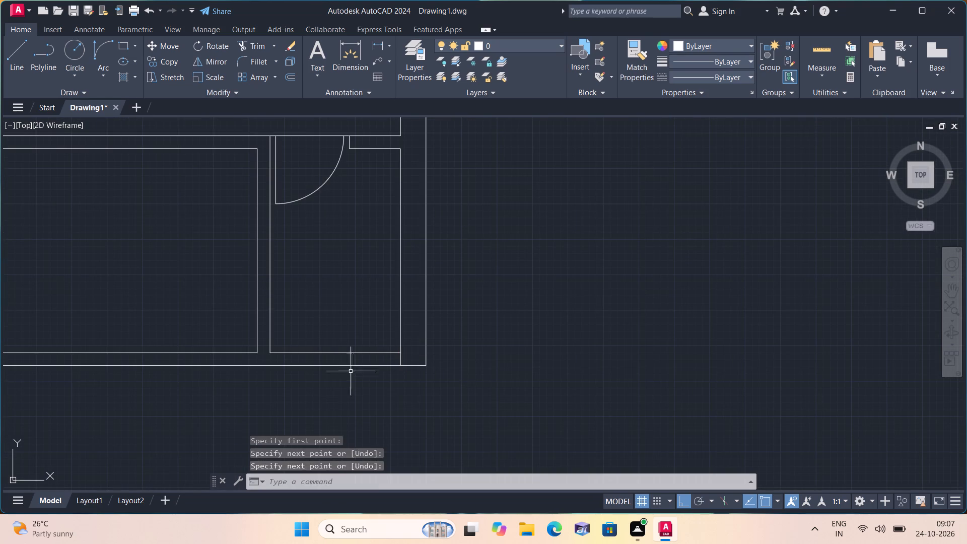
key("space")
left_click(303, 354)
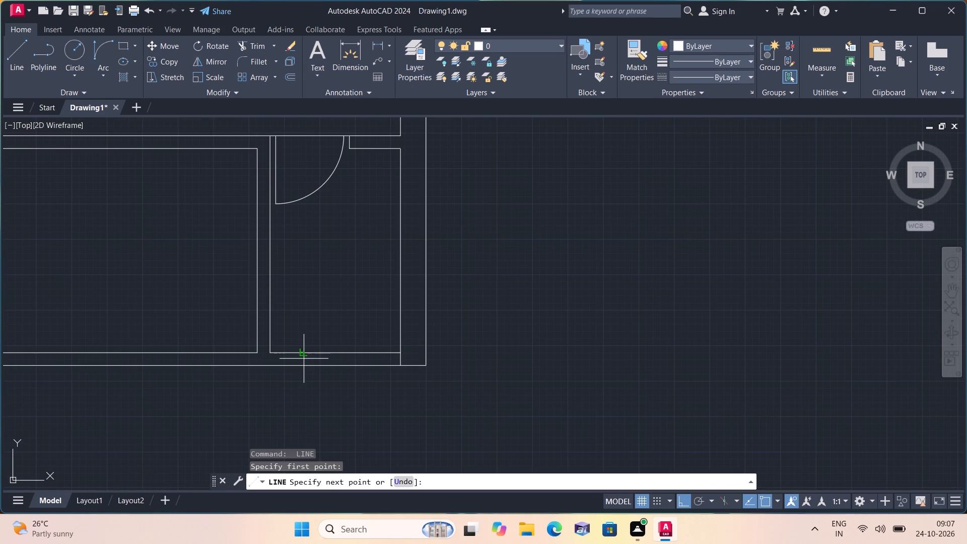
left_click(304, 363)
key("space")
key("space")
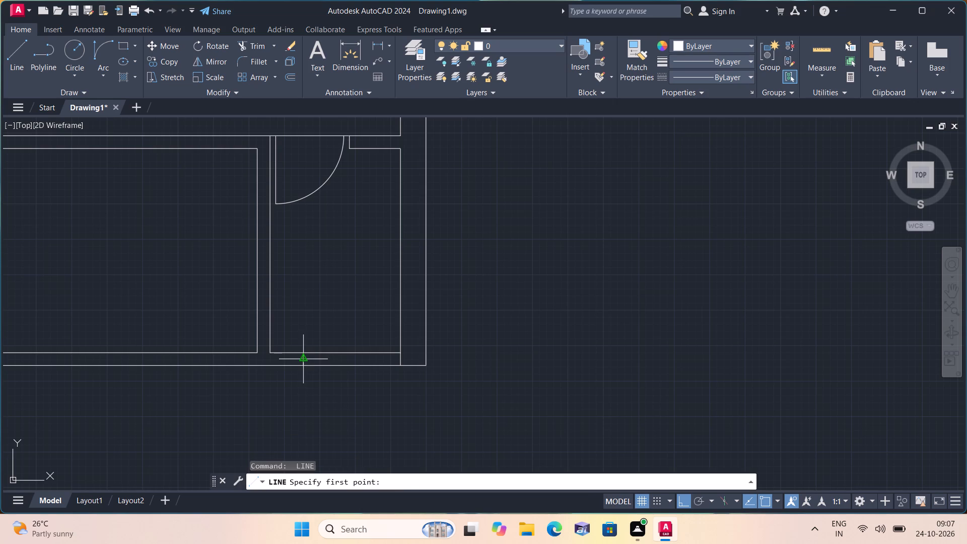
left_click(304, 361)
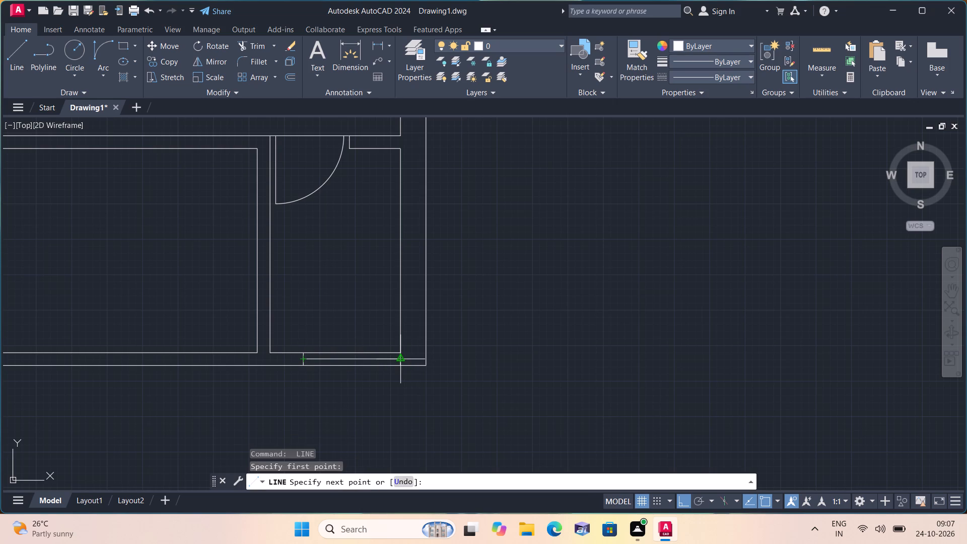
left_click(399, 361)
key("space")
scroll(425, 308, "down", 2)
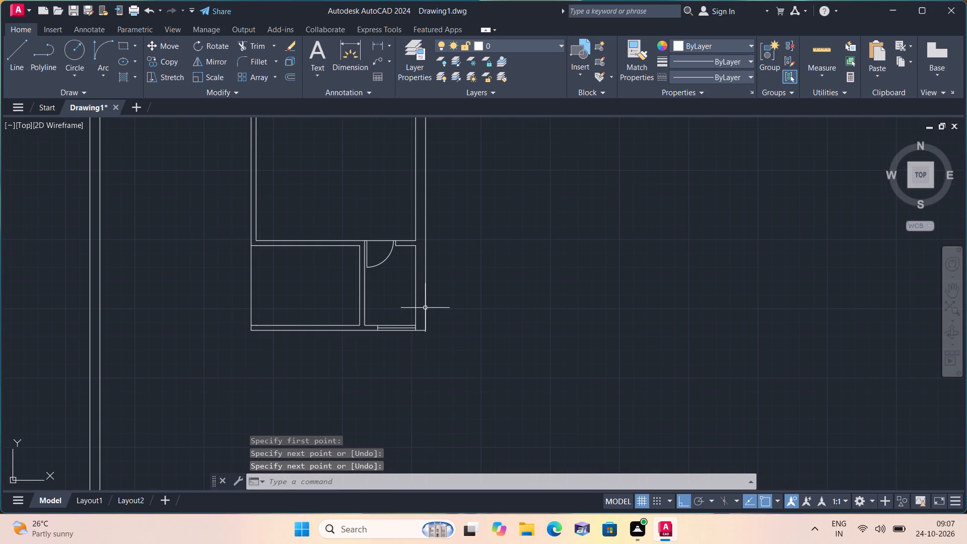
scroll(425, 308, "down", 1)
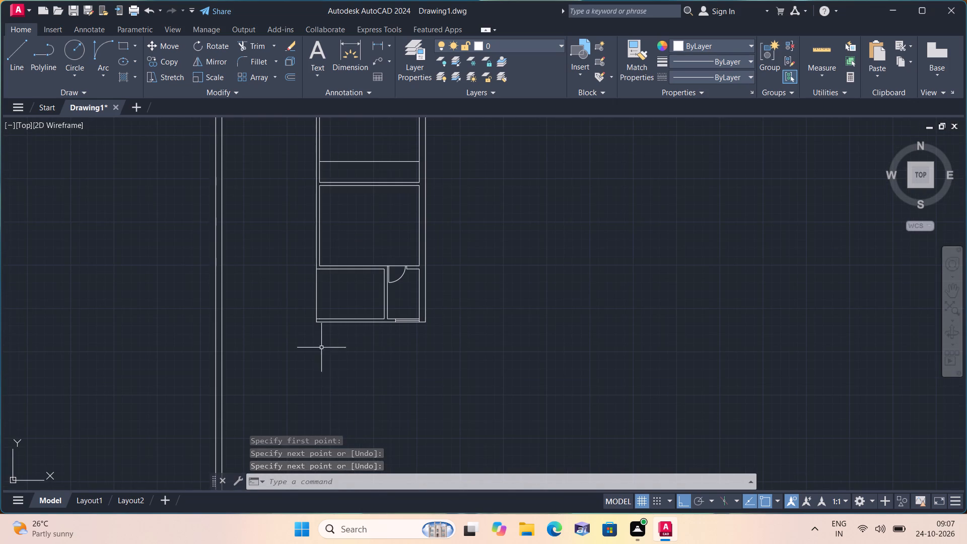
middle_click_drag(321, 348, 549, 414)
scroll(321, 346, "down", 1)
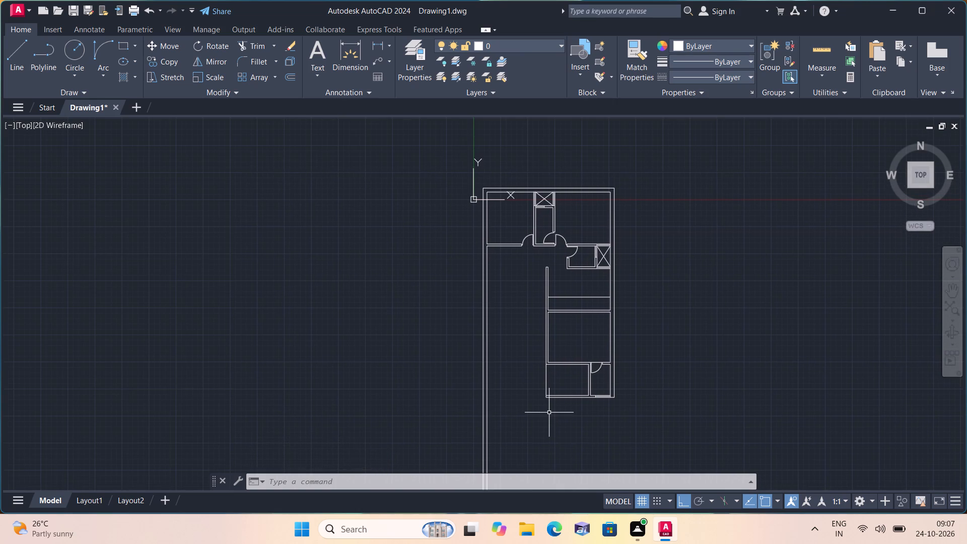
Offset the lower line of the upper-left room's bottom wall 18' downward.
type("off")
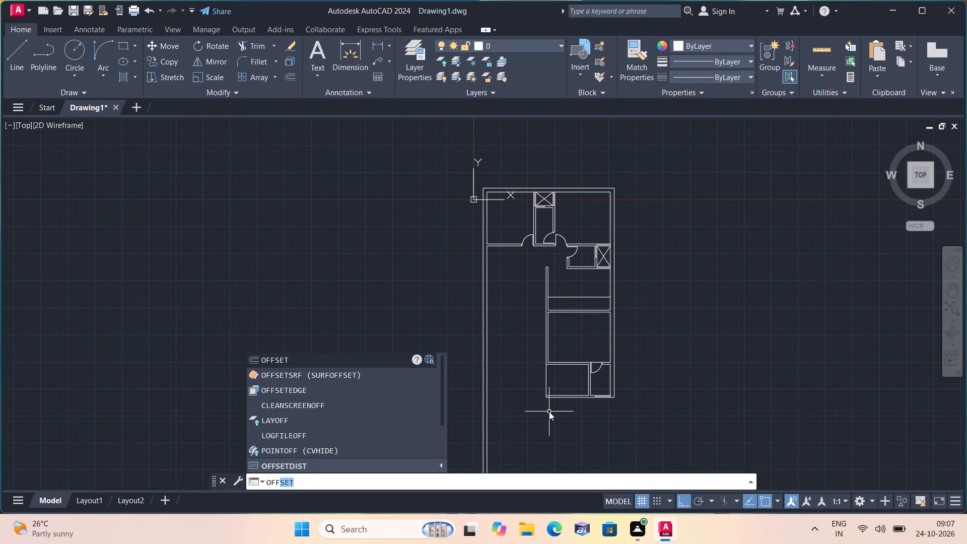
key("space")
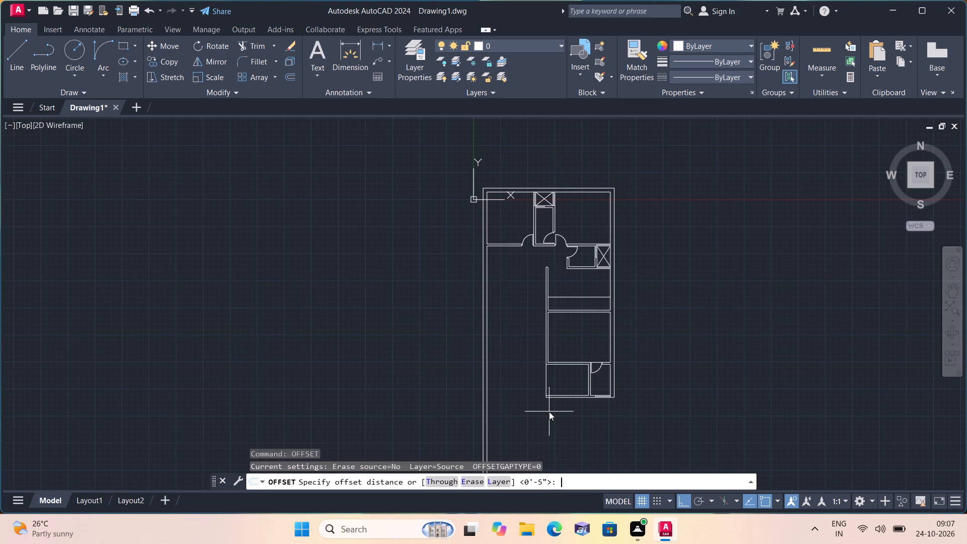
type("18'")
key("space")
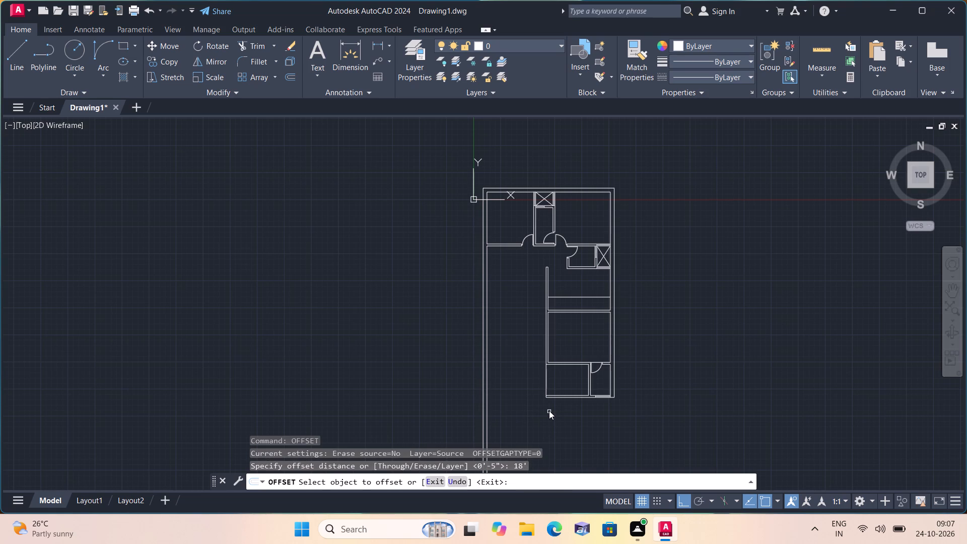
scroll(518, 242, "up", 2)
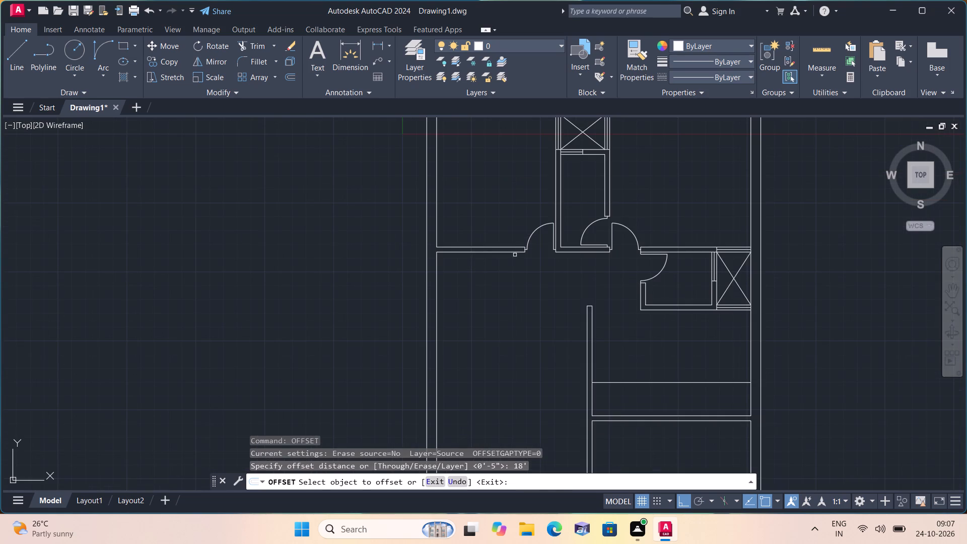
left_click(515, 253)
left_click(507, 327)
middle_click_drag(515, 372, 492, 295)
scroll(497, 319, "down", 1)
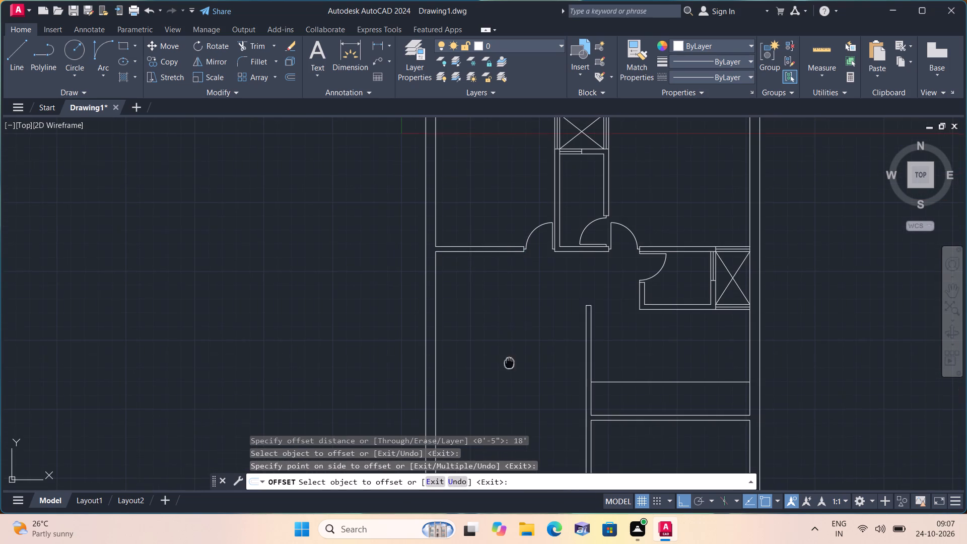
middle_click_drag(492, 295, 486, 261)
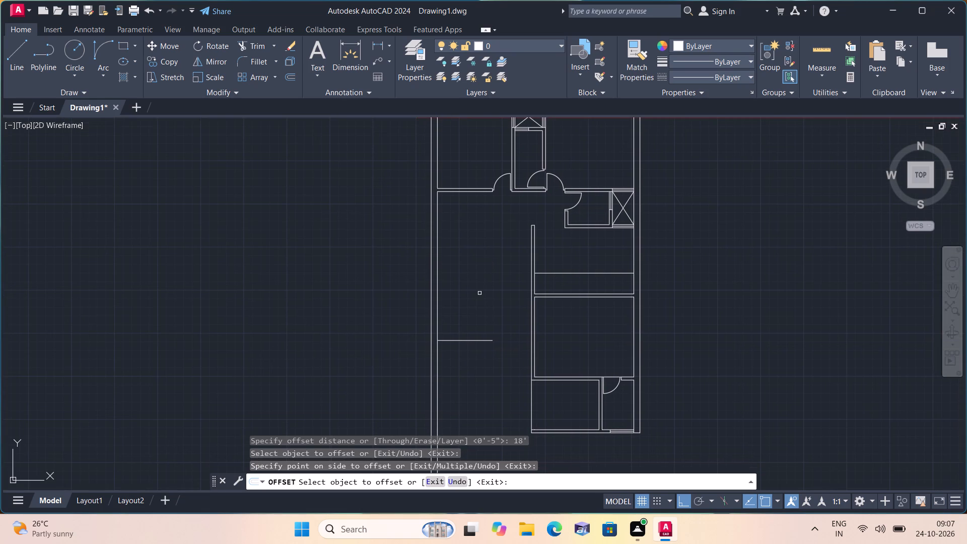
Offset the new horizontal line 9" downward to form the second face of the wall.
key("space")
key("space")
type("9\"")
key("space")
scroll(461, 323, "up", 1)
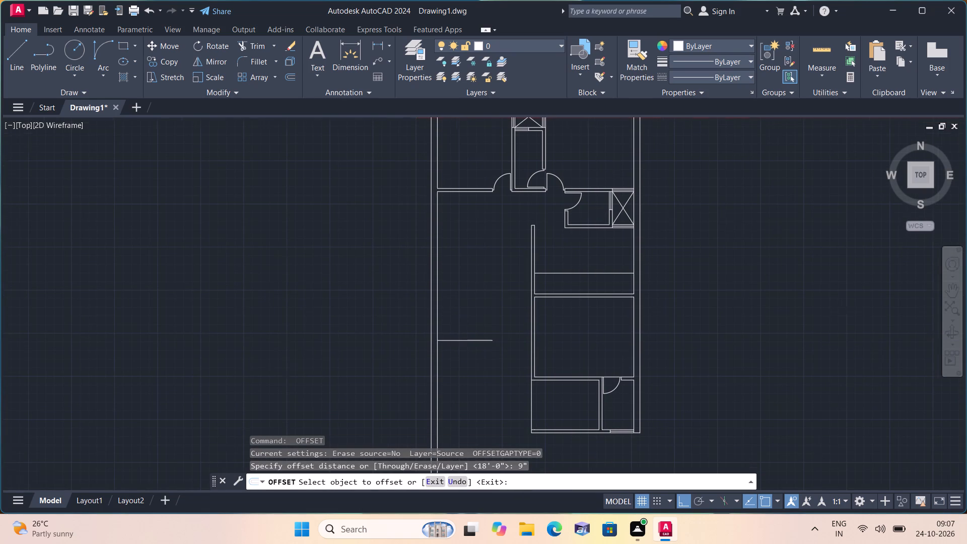
left_click(470, 351)
left_click(479, 388)
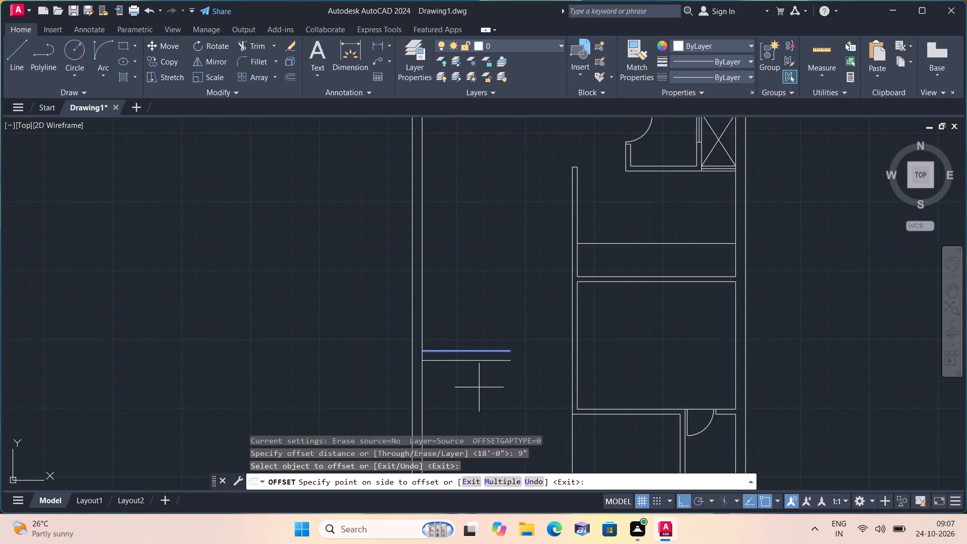
key("Escape")
Extend both new wall lines to the long vertical partition at one end and the left outer wall at the other.
type("ex")
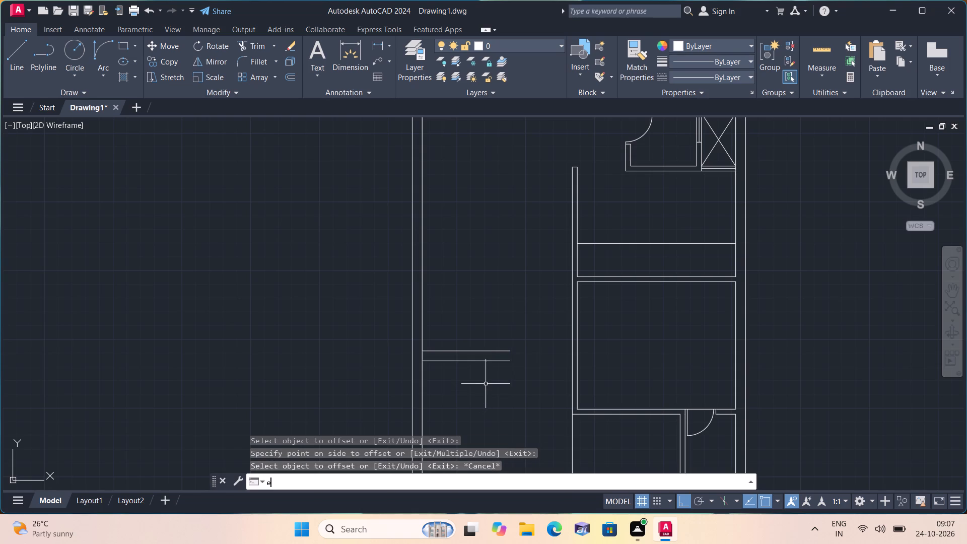
type("te")
key("space")
left_click_drag(477, 341, 508, 395)
left_click_drag(457, 334, 446, 374)
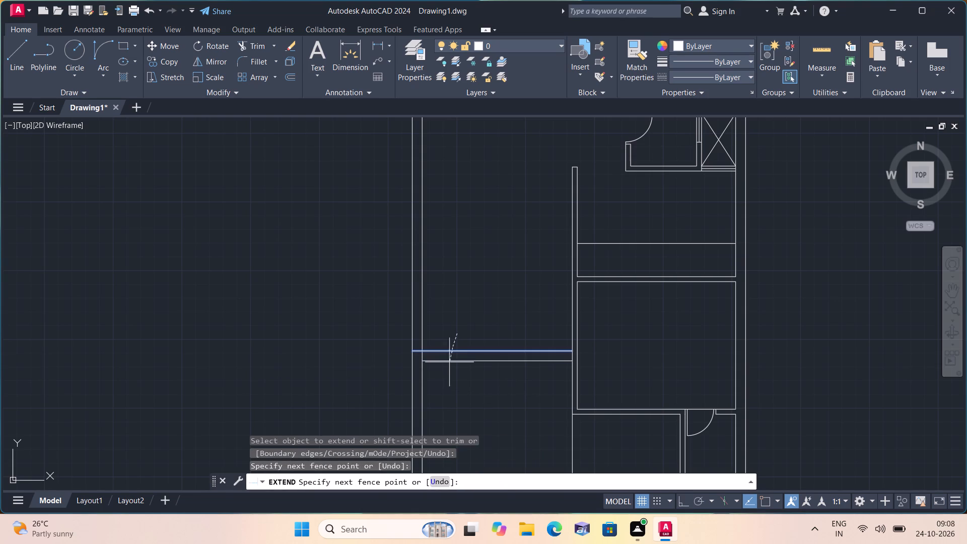
left_click_drag(446, 374, 445, 378)
key("space")
Trim the new wall's junction with the left outer wall and remove the outer wall's inner line below it.
middle_click_drag(458, 389, 442, 352)
type("trim")
key("space")
scroll(410, 329, "up", 1)
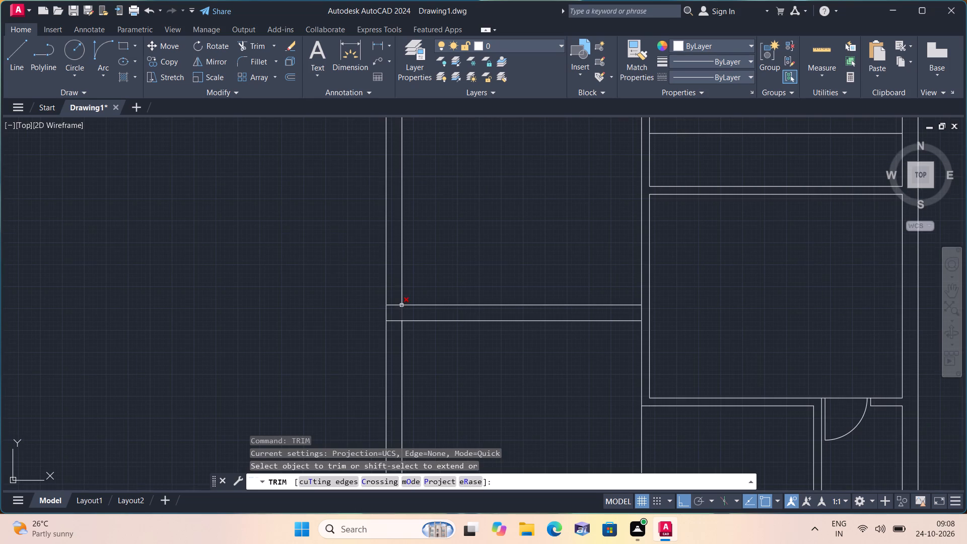
left_click(398, 302)
left_click(405, 312)
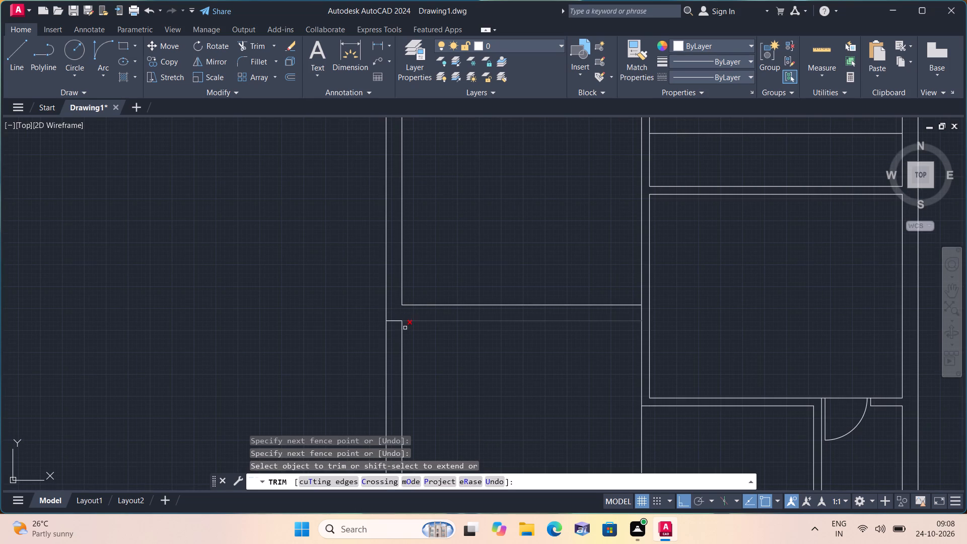
left_click(402, 328)
key("space")
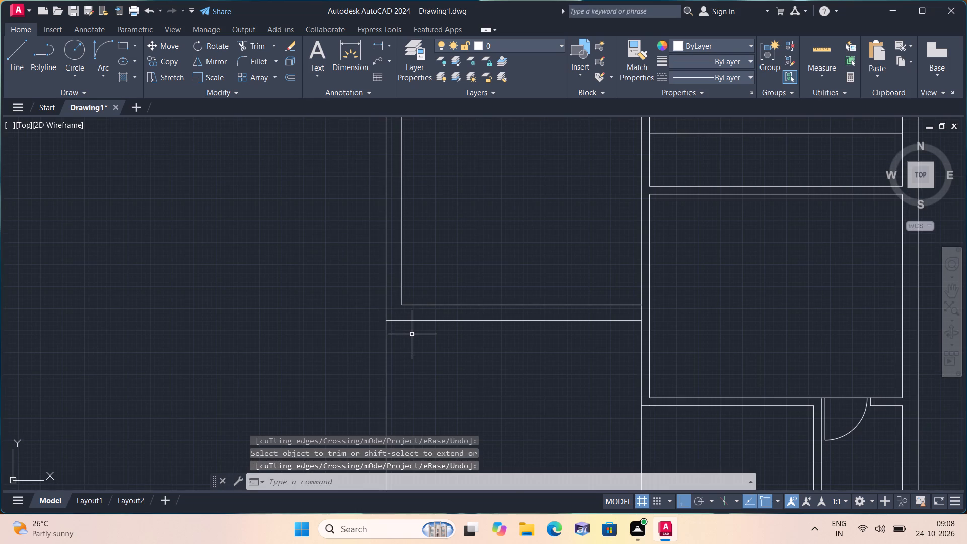
Draw a short line across the left outer wall at the new wall's upper edge, and a vertical line downward from its midpoint.
type("l")
key("space")
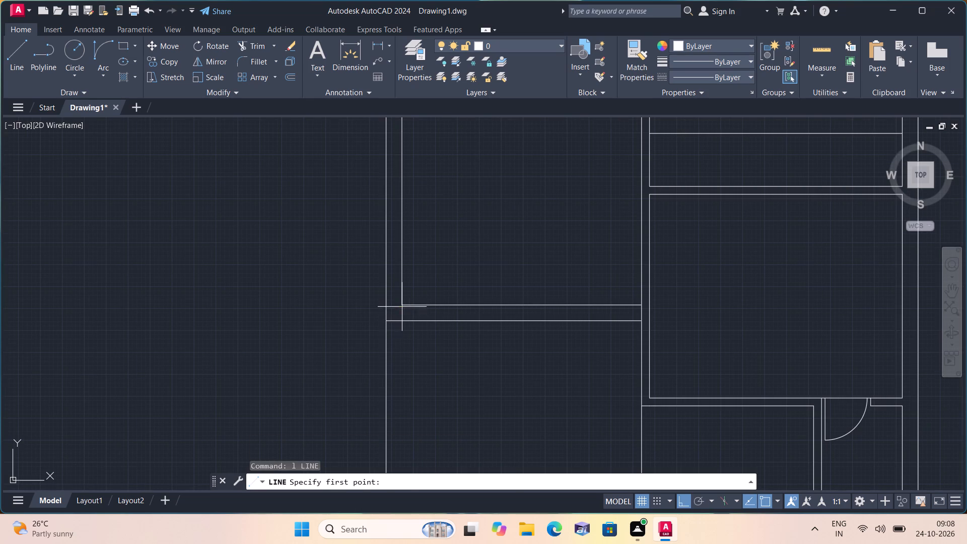
left_click(402, 306)
left_click(389, 306)
key("space")
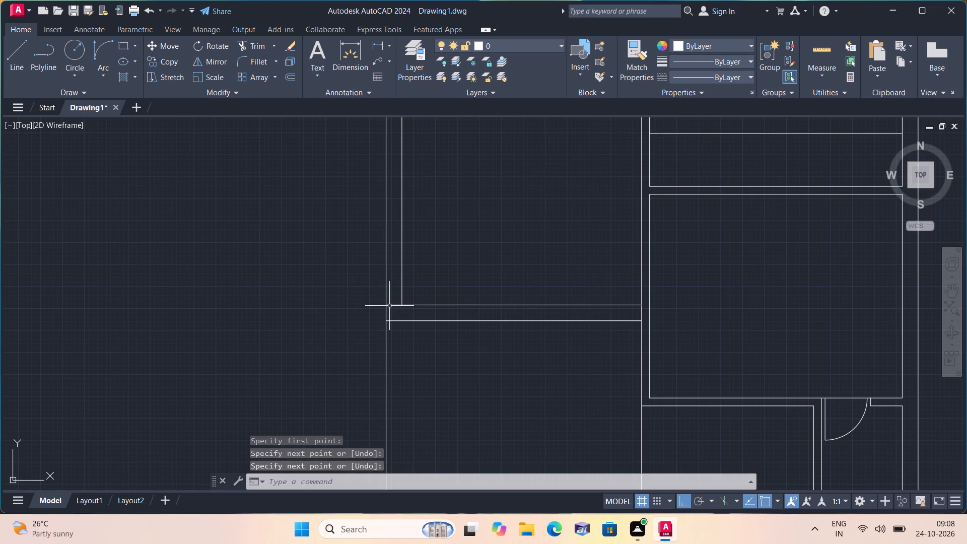
key("space")
left_click(396, 306)
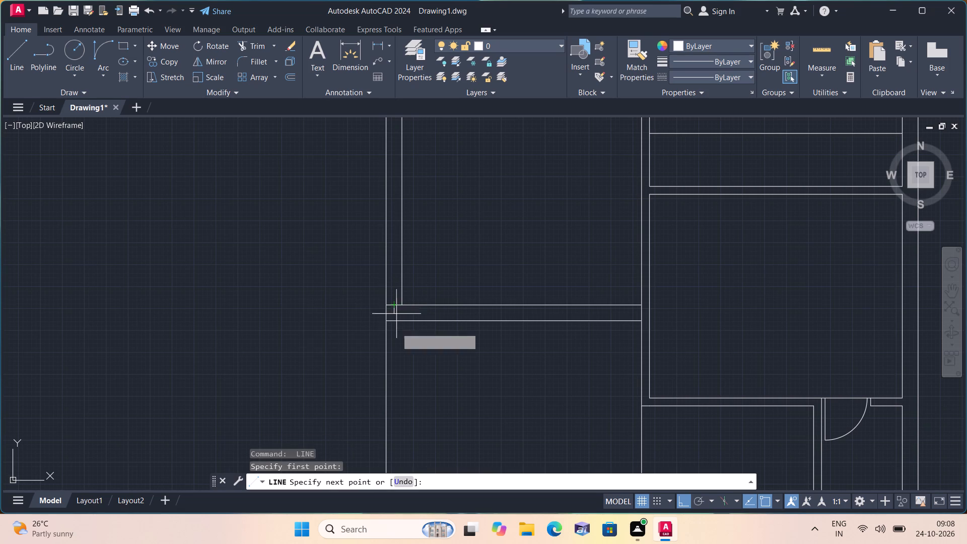
middle_click_drag(401, 369, 392, 211)
scroll(388, 306, "down", 1)
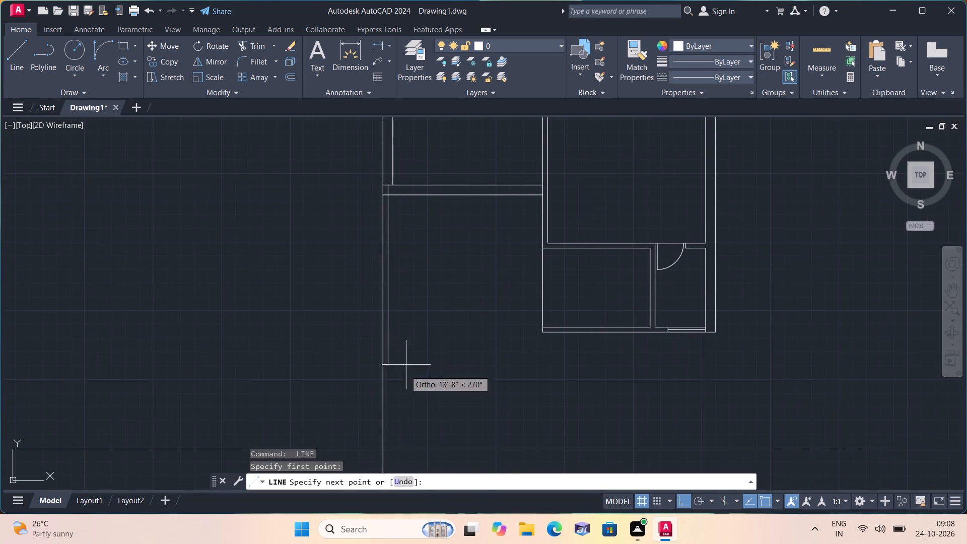
left_click(411, 434)
key("space")
Trim away the short line across the left wall and the vertical line's part inside the new 9" wall.
scroll(391, 181, "up", 3)
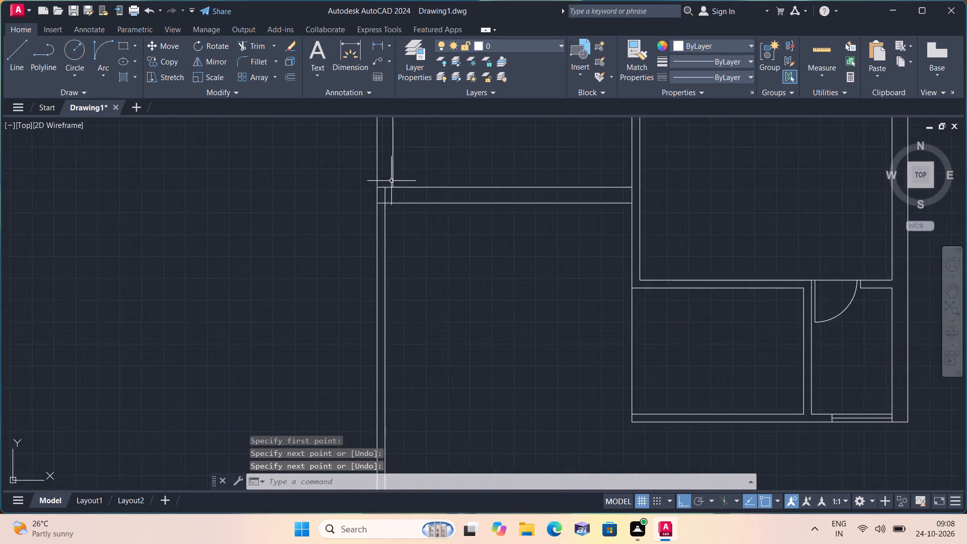
type("trim")
key("space")
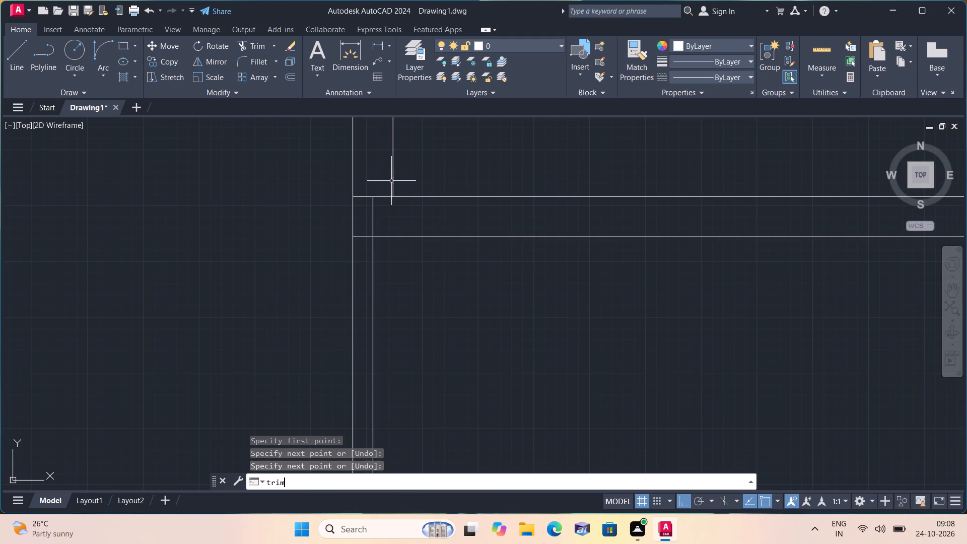
scroll(378, 180, "up", 1)
left_click_drag(374, 194, 374, 199)
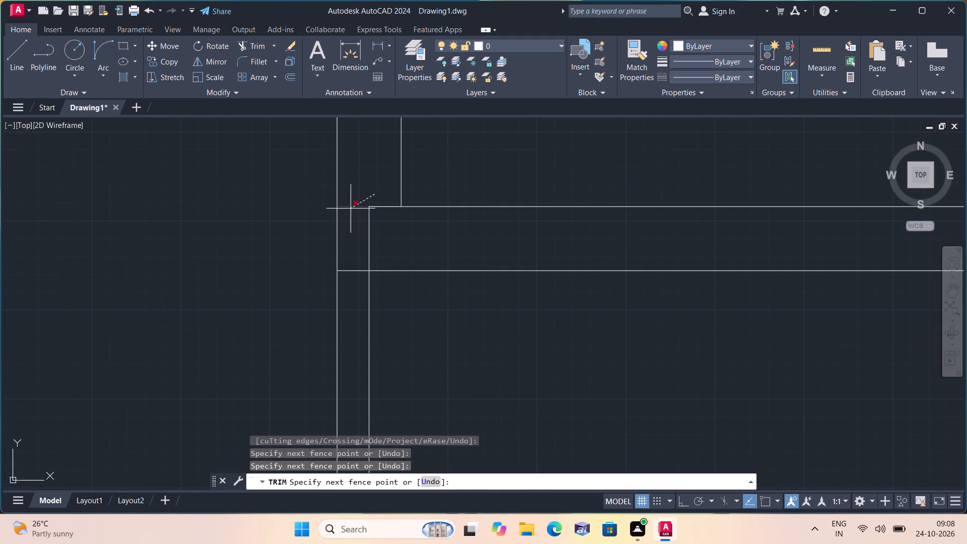
left_click(351, 208)
left_click(368, 218)
left_click_drag(372, 217, 380, 202)
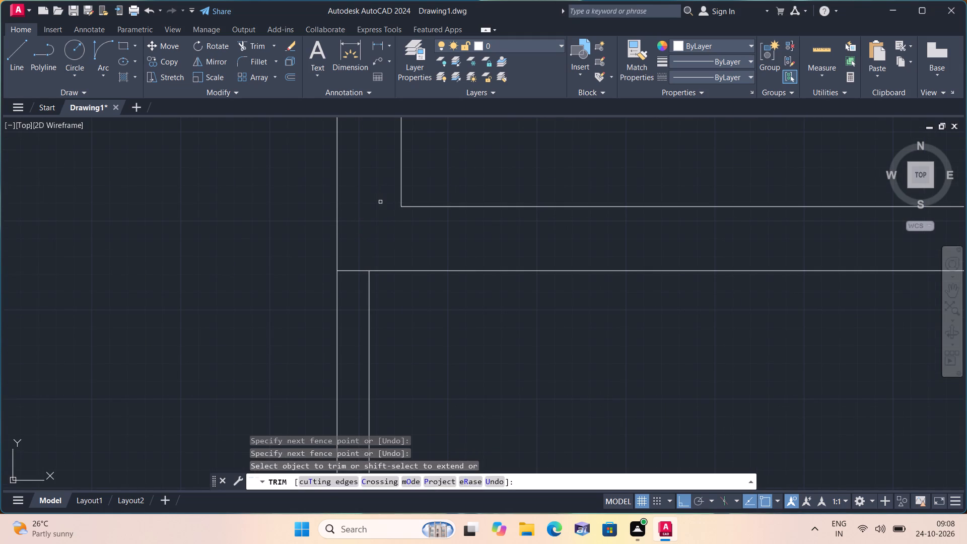
left_click(380, 202)
key("Escape")
Draw lines of 2", 2' and 2" leftward along the new wall's lower face from the vertical partition, ending with a line across the wall.
scroll(371, 206, "down", 4)
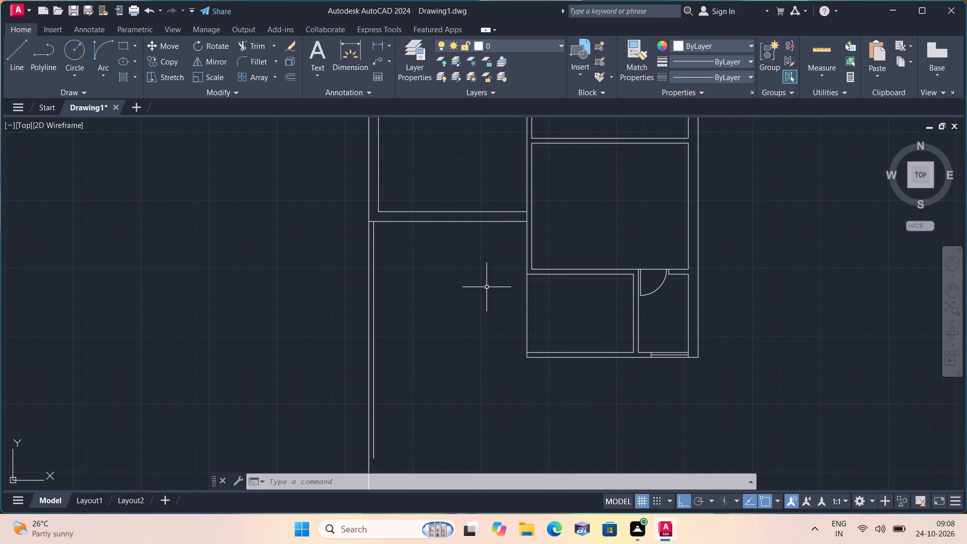
scroll(463, 258, "down", 1)
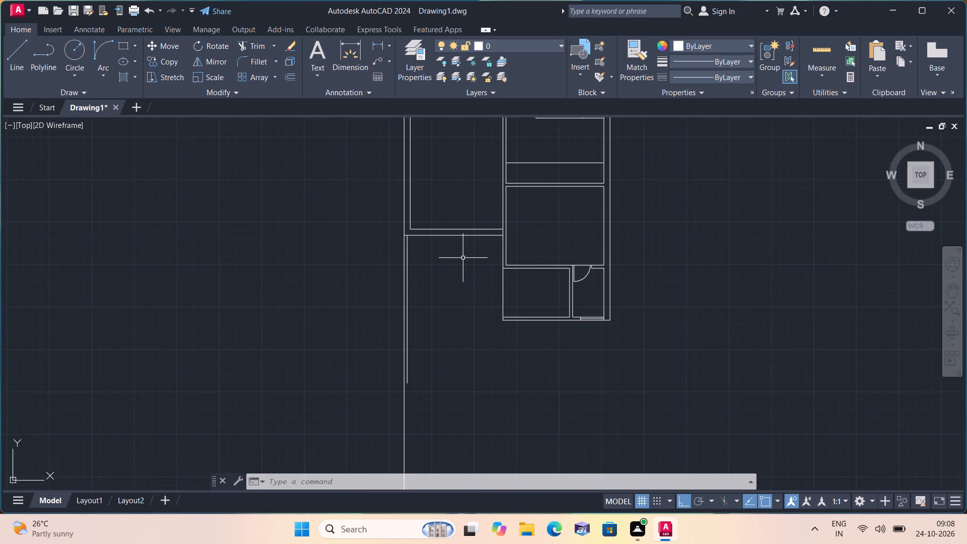
key("l")
key("space")
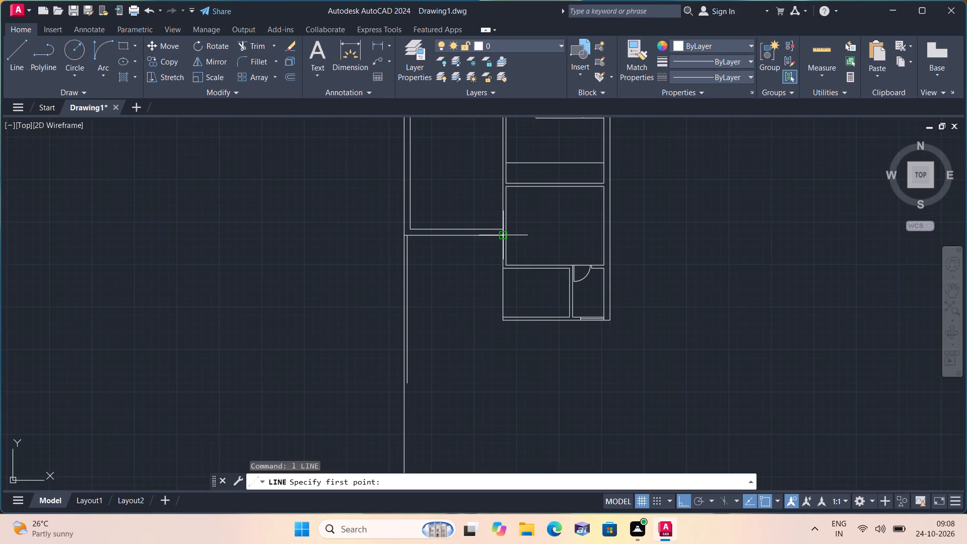
scroll(504, 232, "up", 1)
left_click(500, 238)
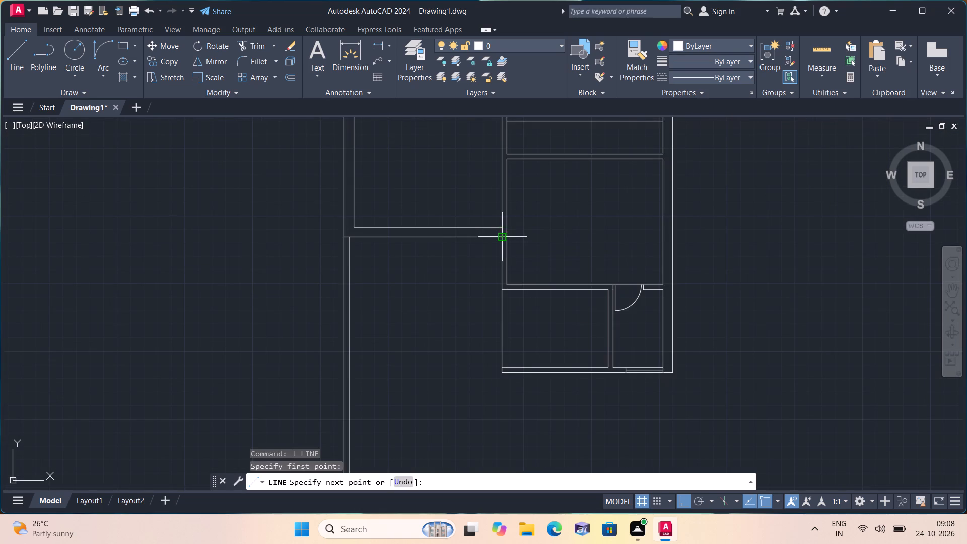
type("2\"")
key("space")
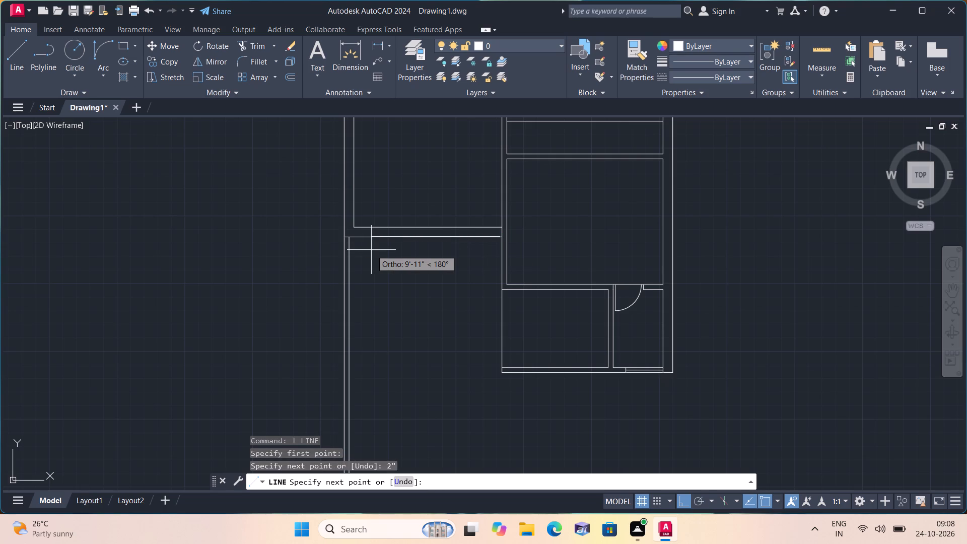
type("2'")
key("space")
type("2\"")
key("space")
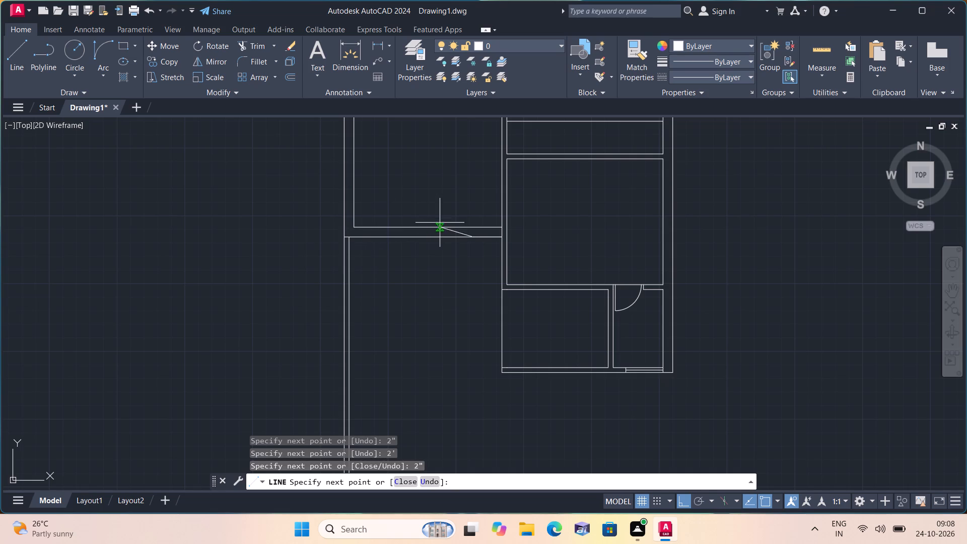
left_click(468, 227)
key("space")
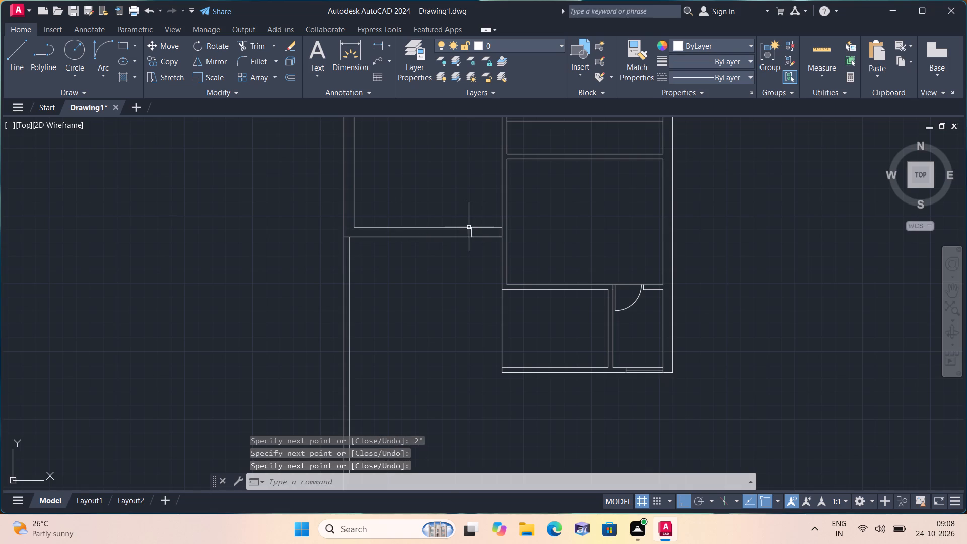
Trim both wall lines between the cross line and the vertical partition to open the doorway, keeping the 2" stubs.
scroll(465, 243, "up", 1)
type("trim")
key("space")
scroll(510, 239, "up", 1)
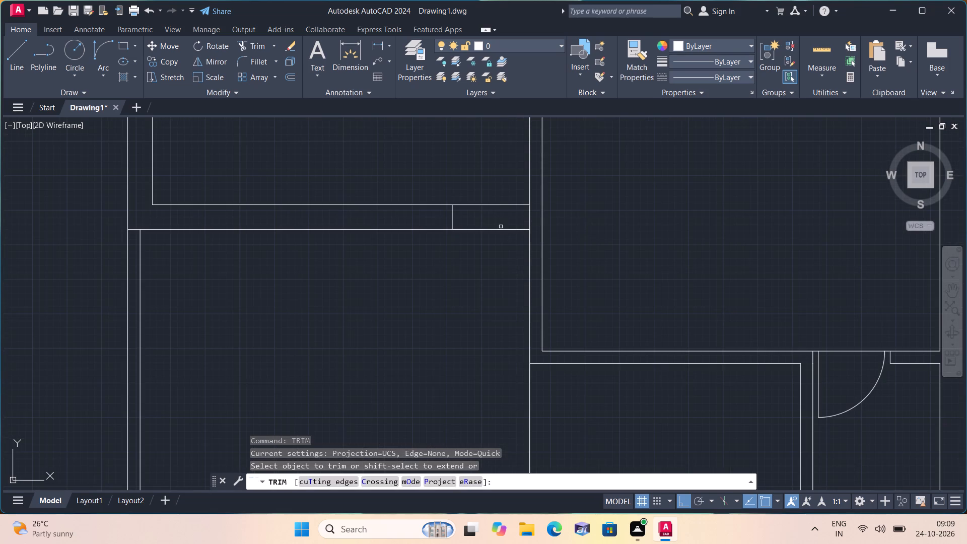
left_click_drag(497, 193, 500, 240)
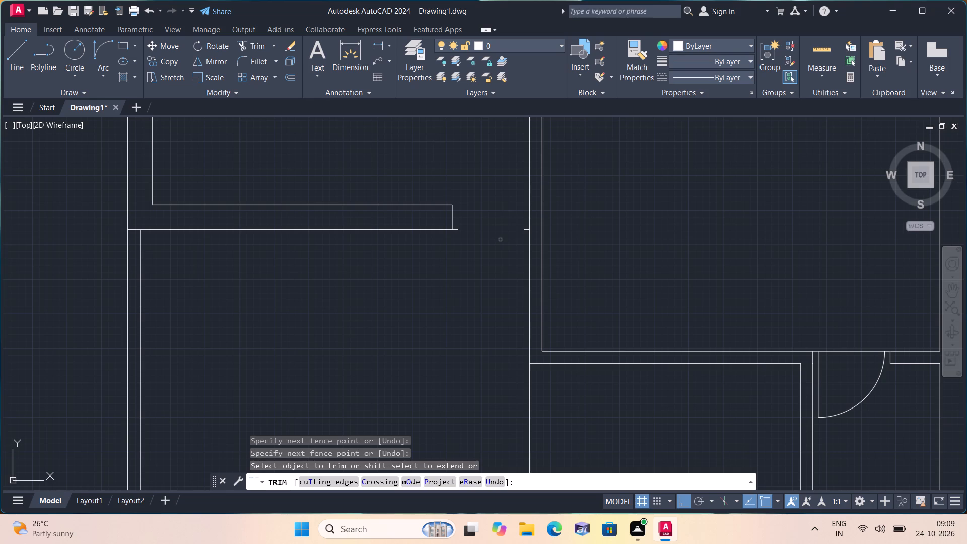
key("Escape")
Draw a 2' door leaf line upward from the end of the doorway's right stub.
key("l")
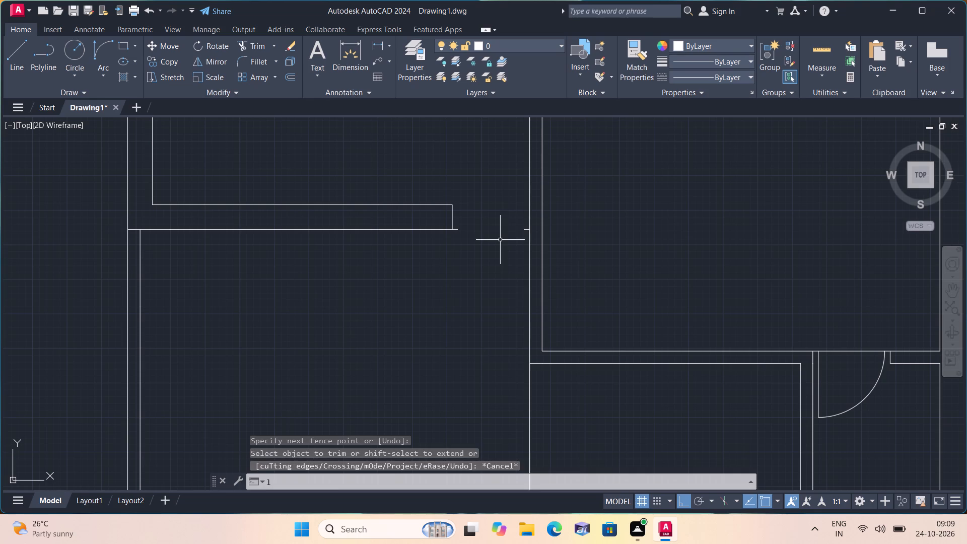
key("space")
left_click(525, 230)
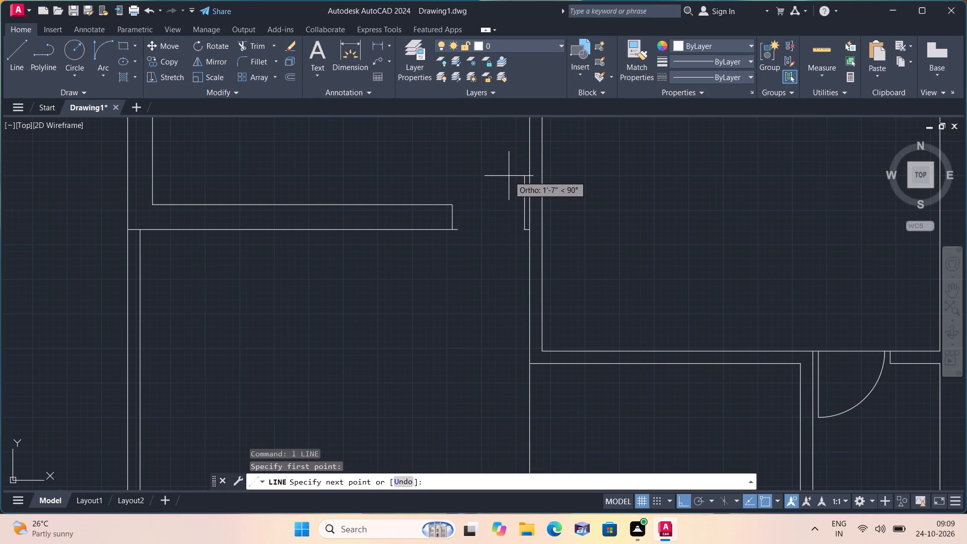
type("2'")
key("space")
key("Escape")
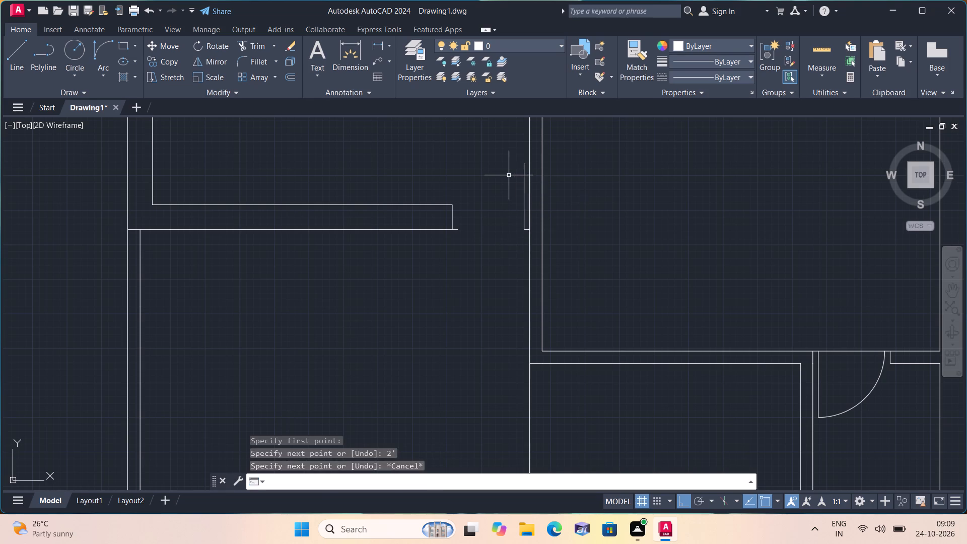
Draw the door swing as a Start, End, Direction arc from the leaf's top end to the doorway's left stub end.
left_click(108, 73)
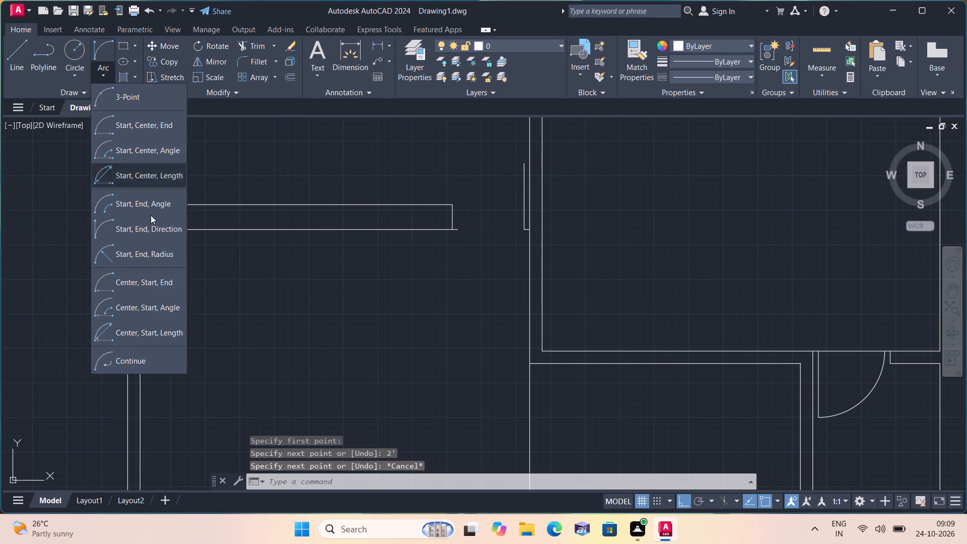
left_click(153, 228)
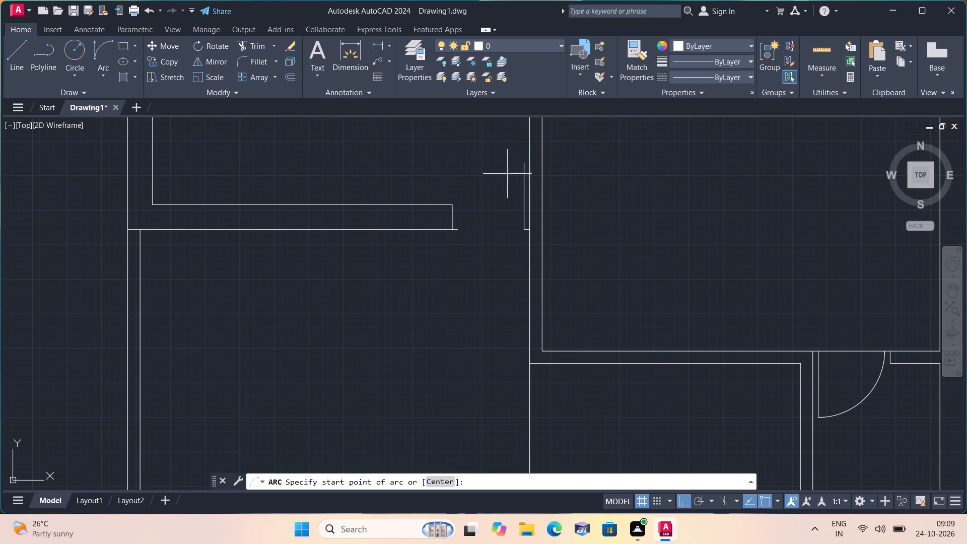
left_click(525, 162)
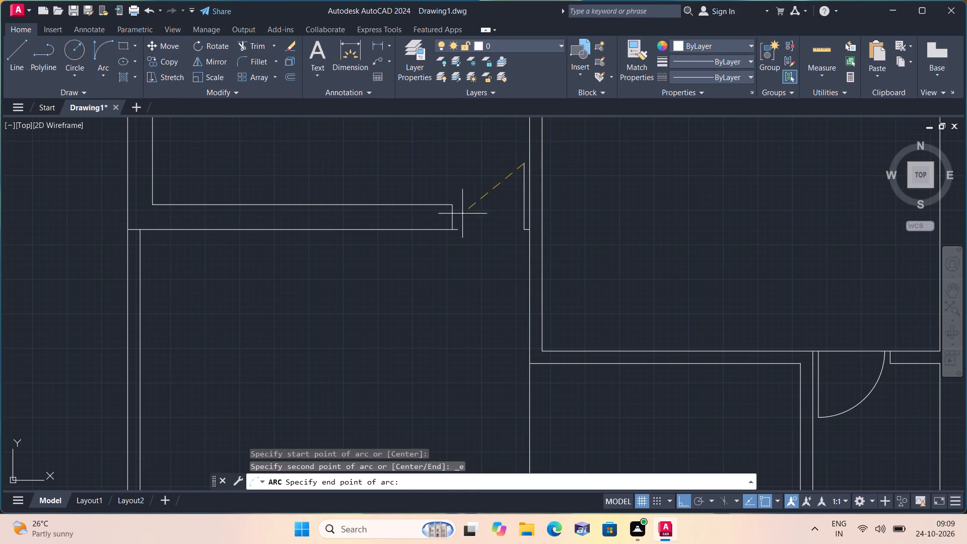
left_click(458, 230)
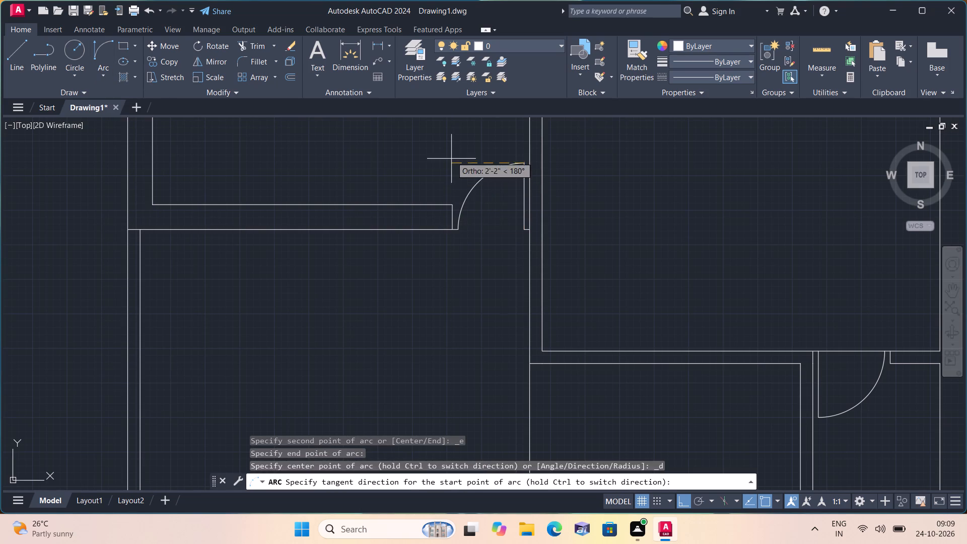
left_click(451, 156)
Draw two window end lines across the new 9" wall, one just left of the doorway and one at the wall's left inner corner.
scroll(451, 156, "down", 2)
key("l")
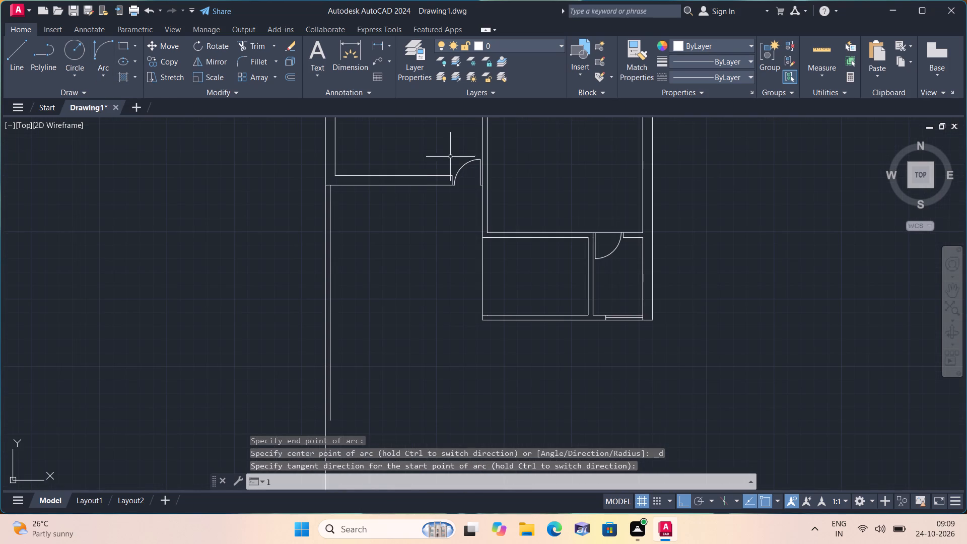
key("space")
left_click(435, 174)
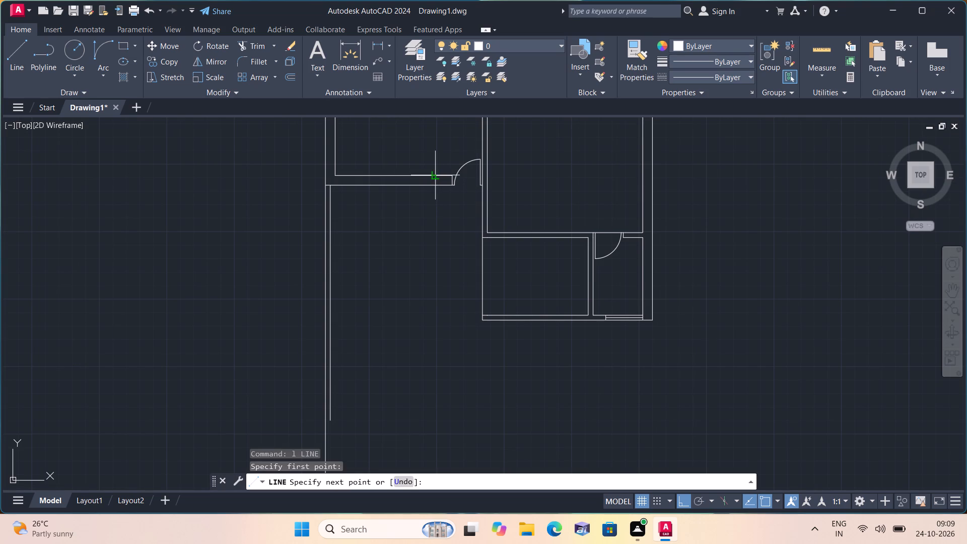
left_click(435, 187)
key("space")
key("space")
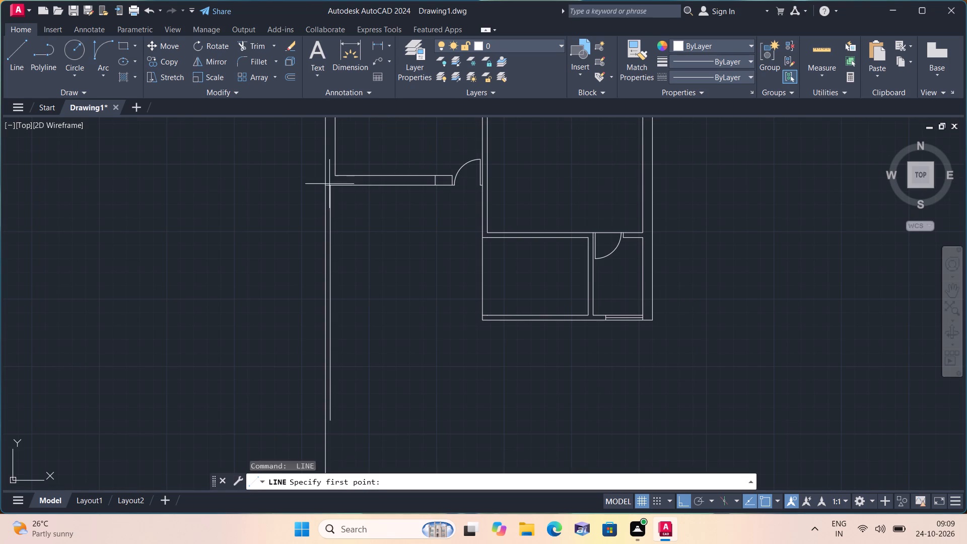
scroll(338, 178, "up", 5)
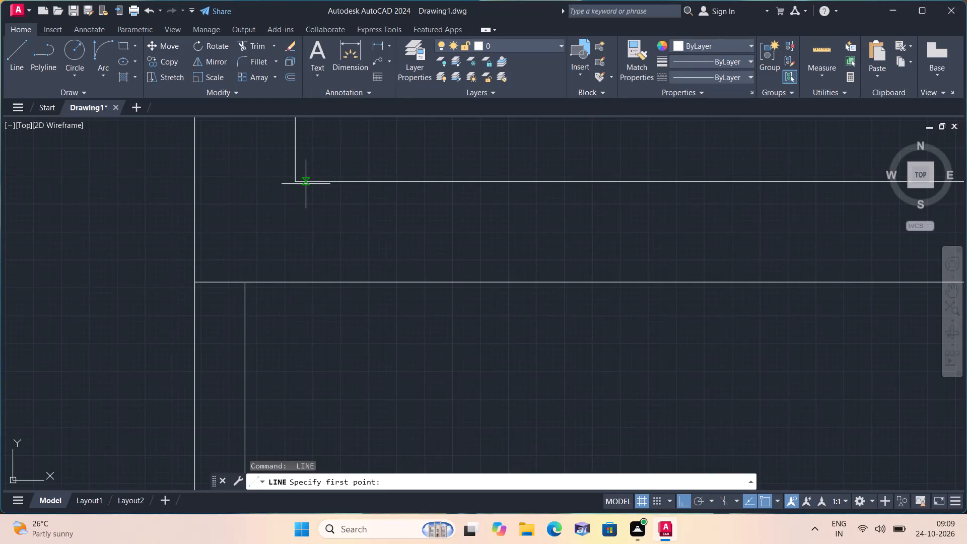
left_click(297, 183)
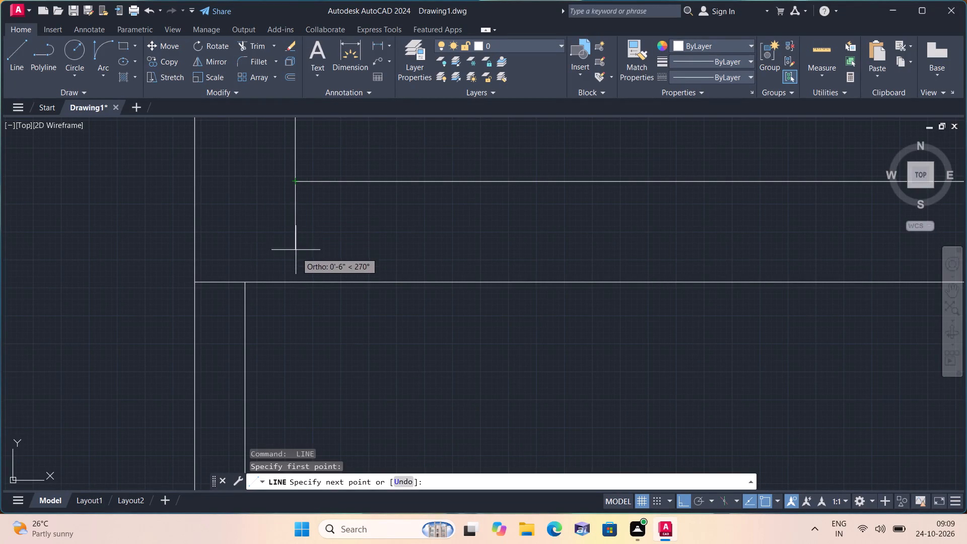
left_click(294, 280)
key("space")
Draw the window's centre line along the 9" wall, from the left end line's midpoint to the right end line.
key("space")
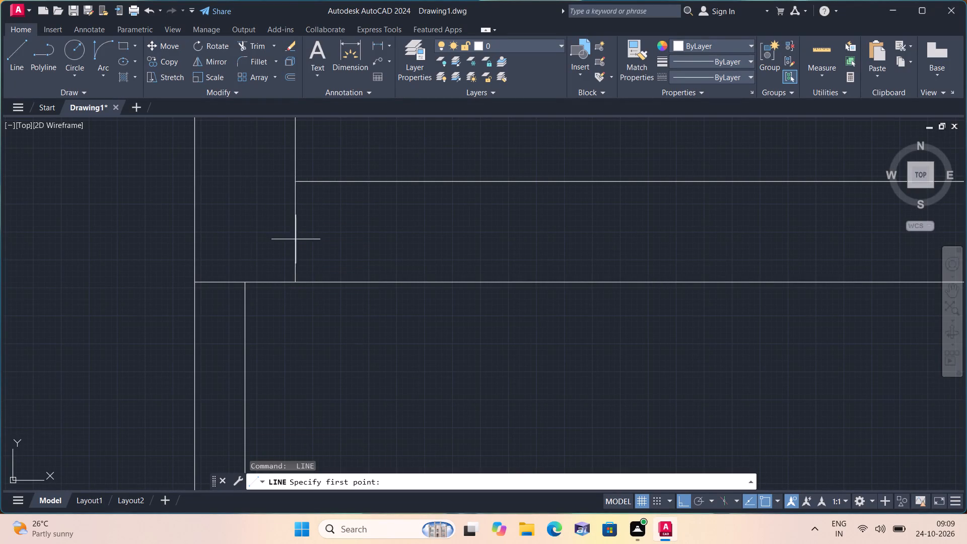
left_click(297, 227)
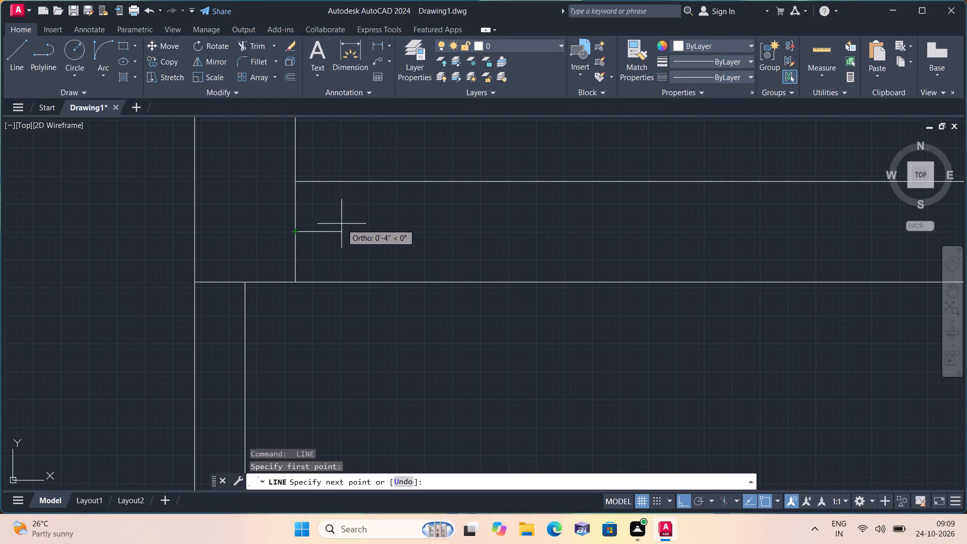
scroll(354, 226, "down", 4)
scroll(609, 245, "up", 1)
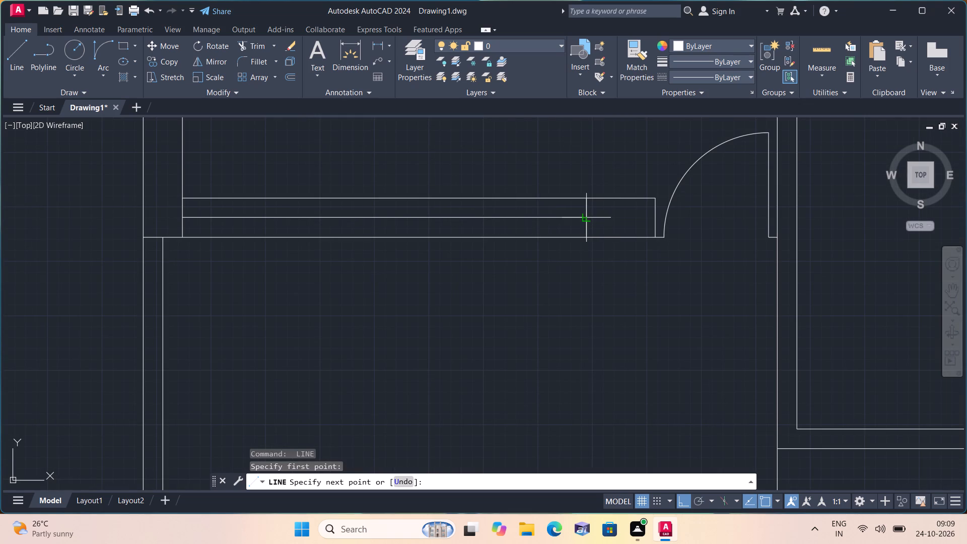
left_click(586, 221)
key("space")
Outline the entrance steps with two 10" lines downward from the window's right end line and a line across to the vertical partition.
scroll(620, 253, "down", 2)
middle_click_drag(619, 253, 583, 238)
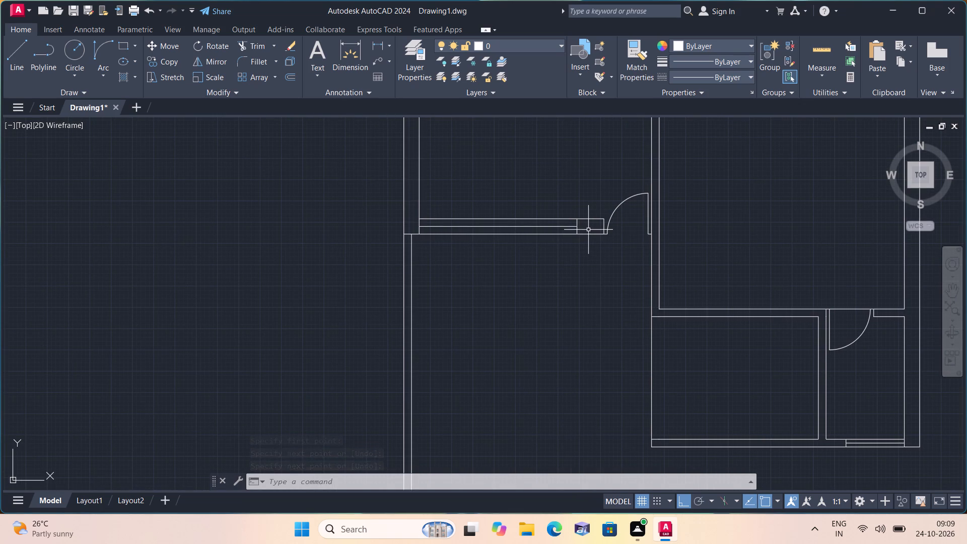
scroll(588, 230, "down", 1)
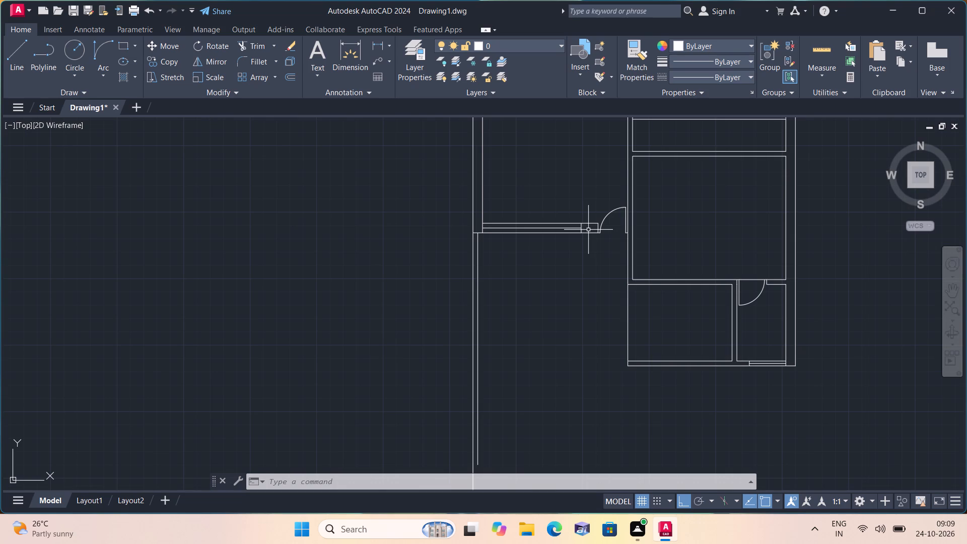
key("l")
key("space")
scroll(600, 256, "up", 2)
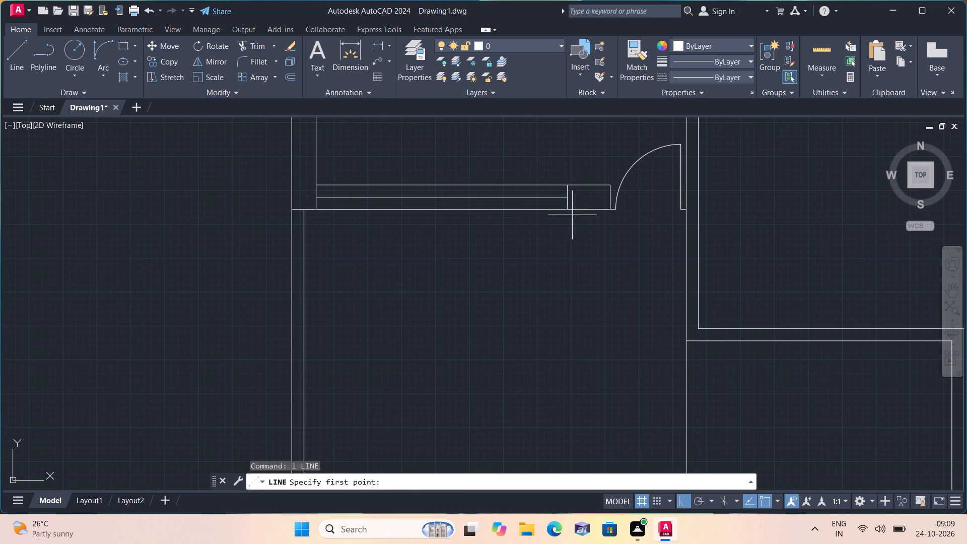
left_click(570, 213)
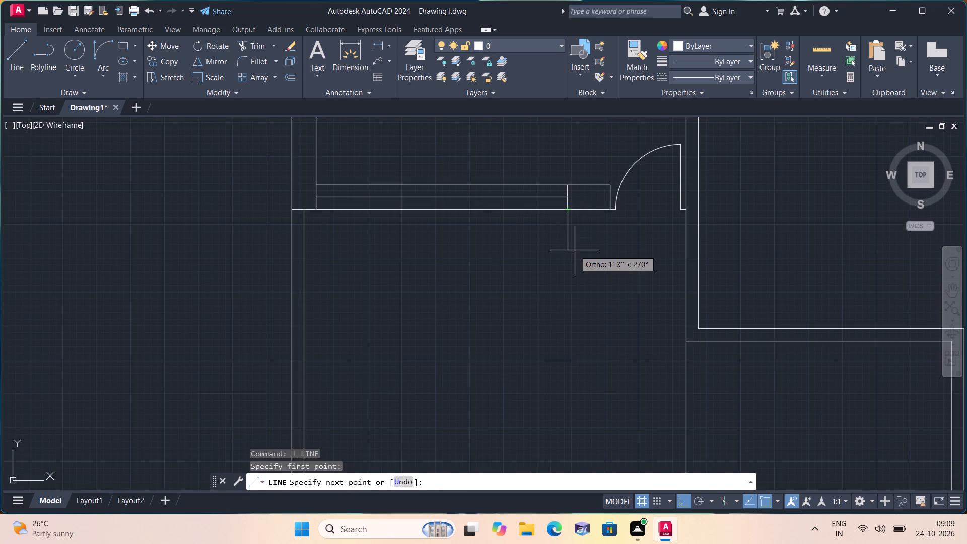
type("10\"")
key("space")
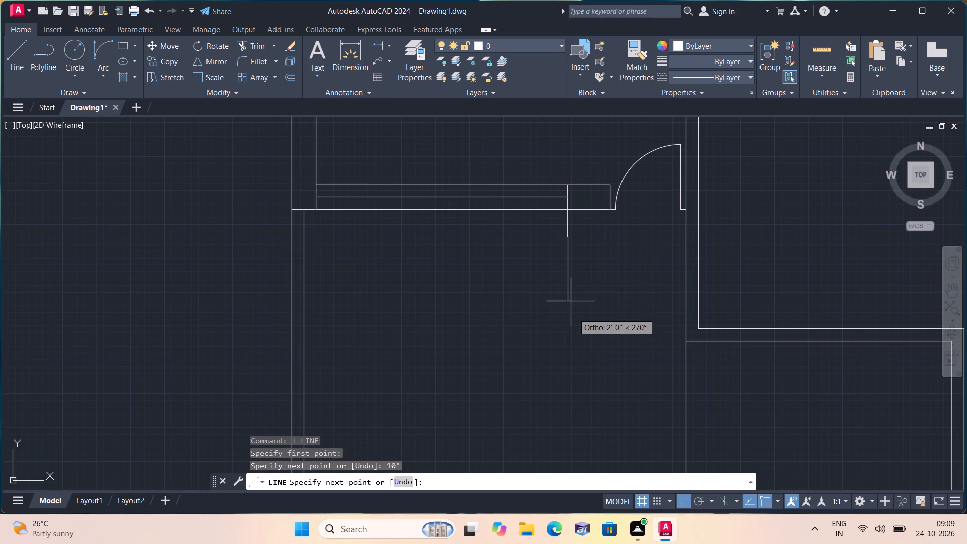
type("10\"")
key("space")
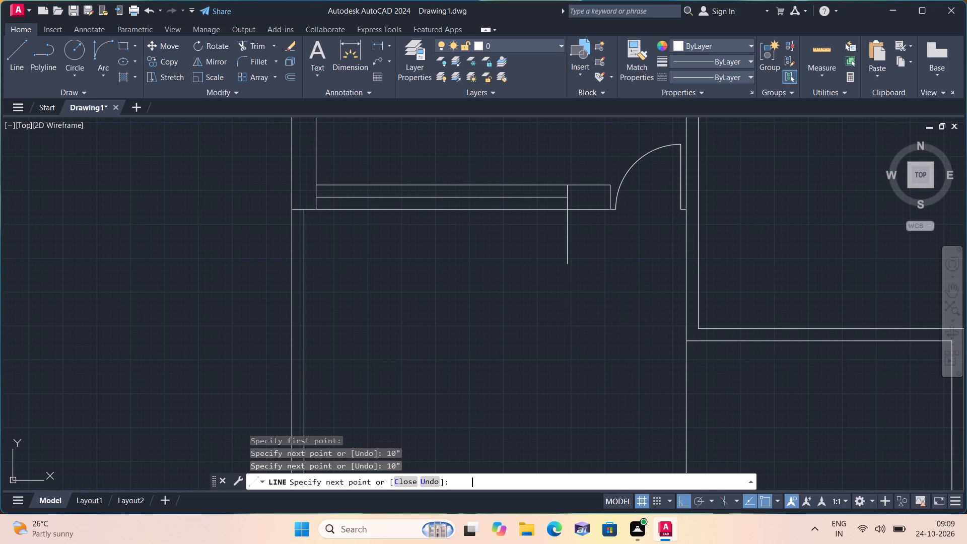
left_click(685, 261)
key("space")
Draw the tread line between the two entrance steps, from the joint of the 10" lines across to the vertical partition.
key("space")
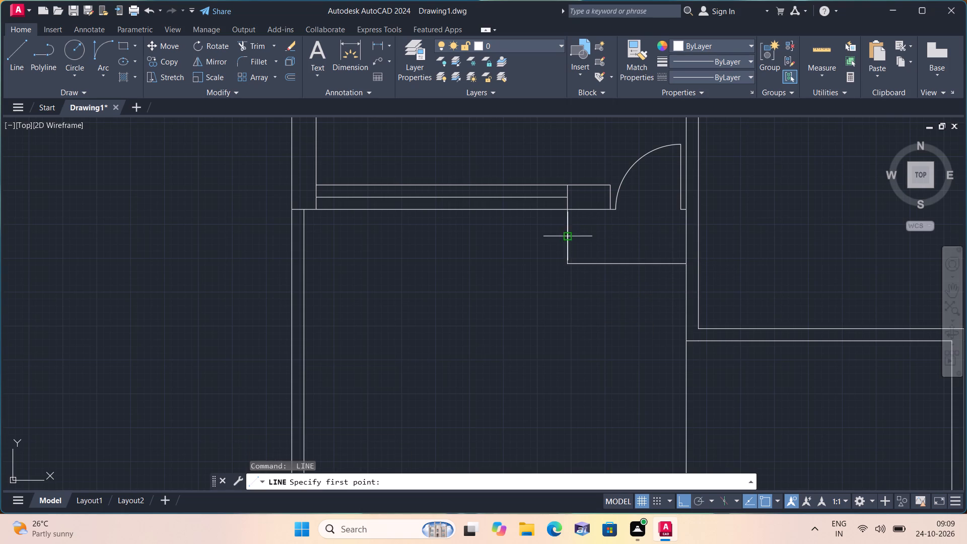
left_click(568, 233)
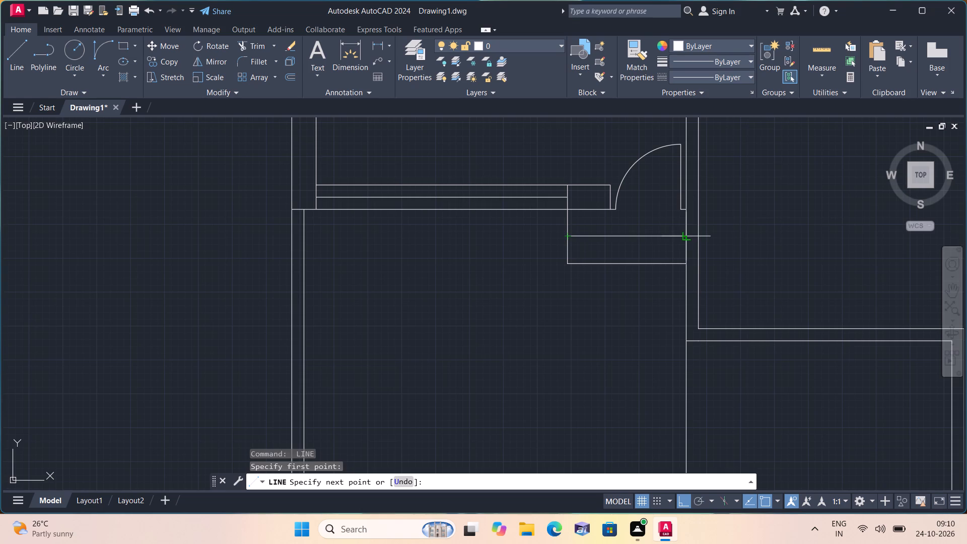
left_click(685, 238)
key("space")
Draw a threshold line across the doorway opening, joining the door arc's lower end to the bottom of the leaf.
scroll(661, 211, "up", 1)
key("space")
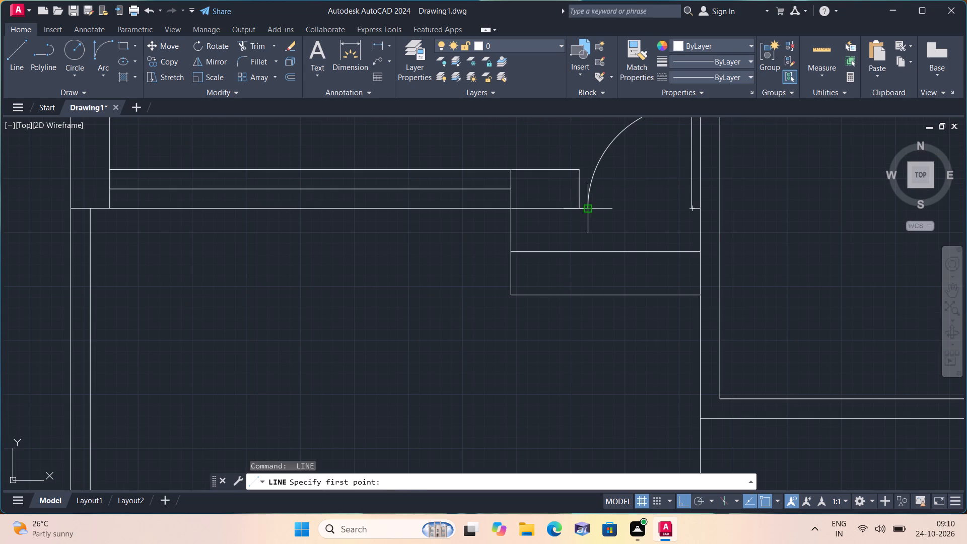
left_click(590, 207)
left_click(692, 211)
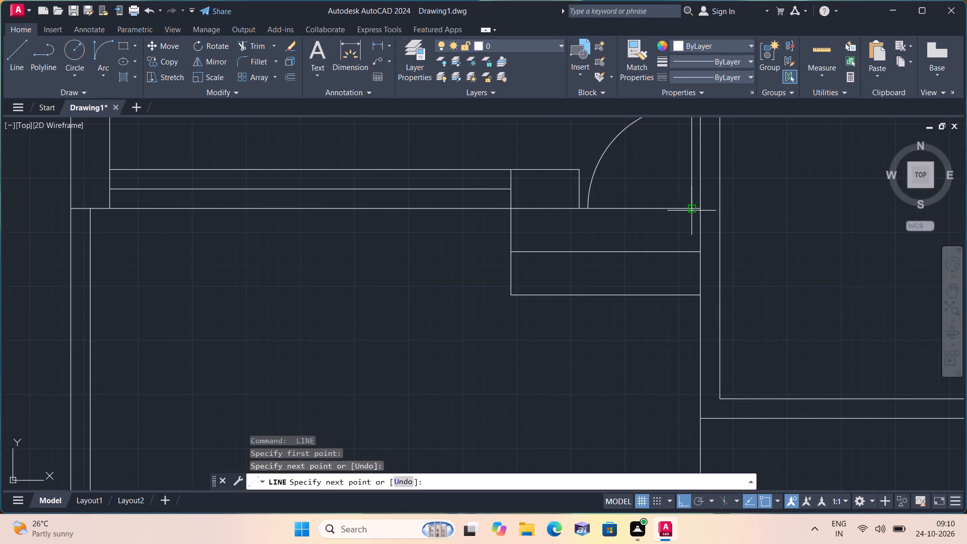
key("space")
Draw two window end lines across the vertical partition, one at the room's lower inner corner and one level with the doorway threshold.
scroll(688, 211, "down", 3)
scroll(703, 248, "up", 1)
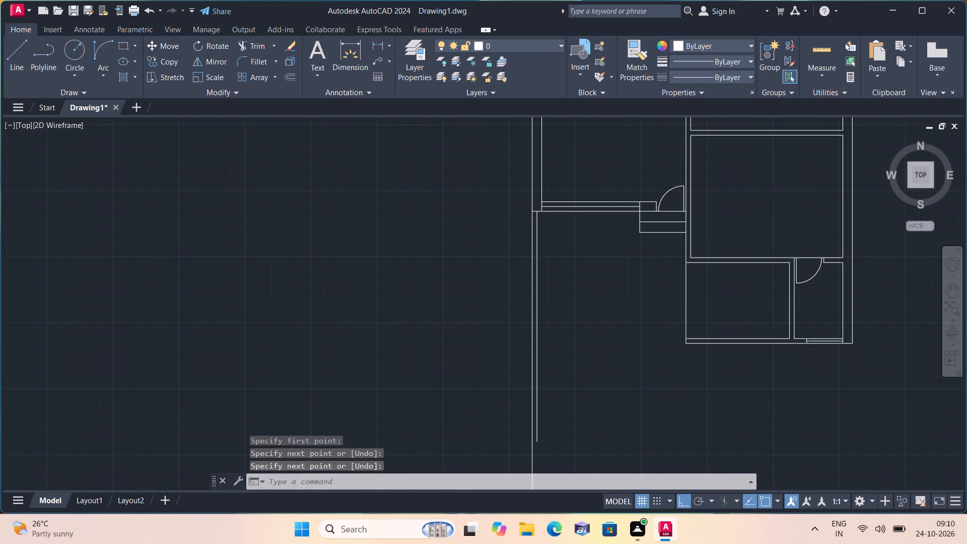
scroll(703, 248, "up", 1)
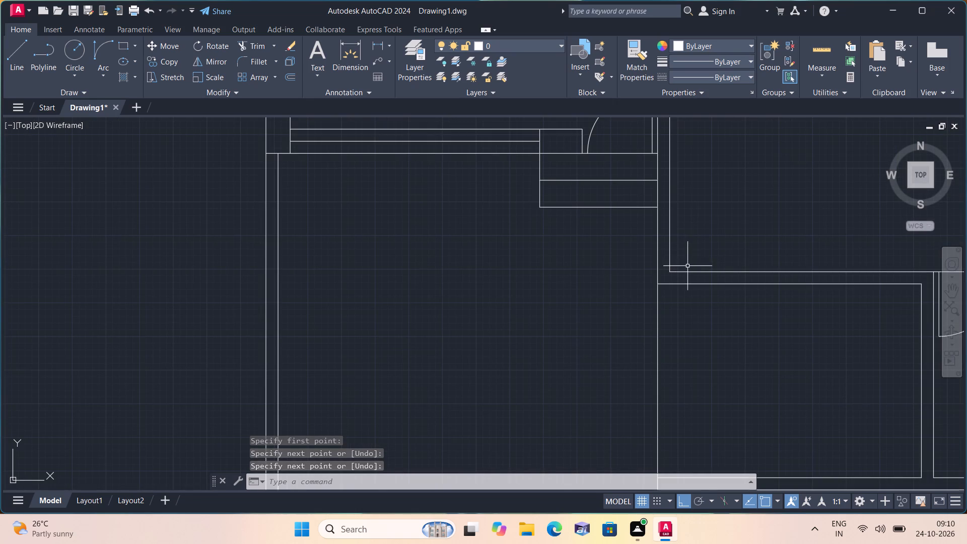
key("space")
left_click(671, 271)
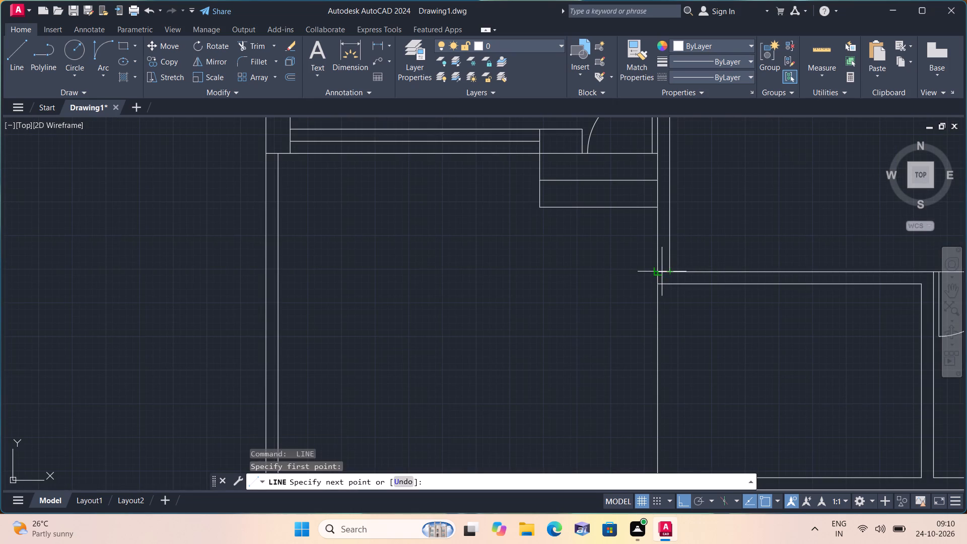
left_click(659, 271)
key("space")
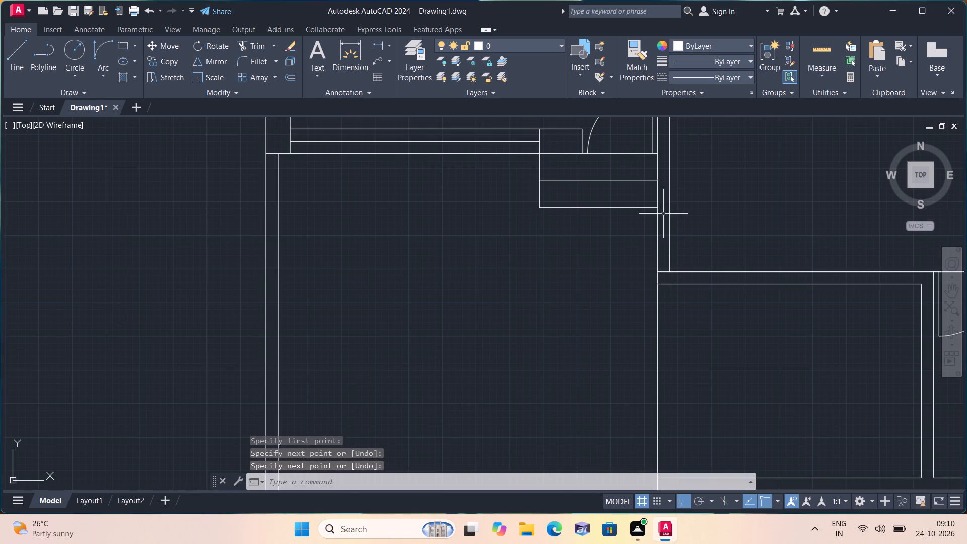
key("space")
left_click(660, 157)
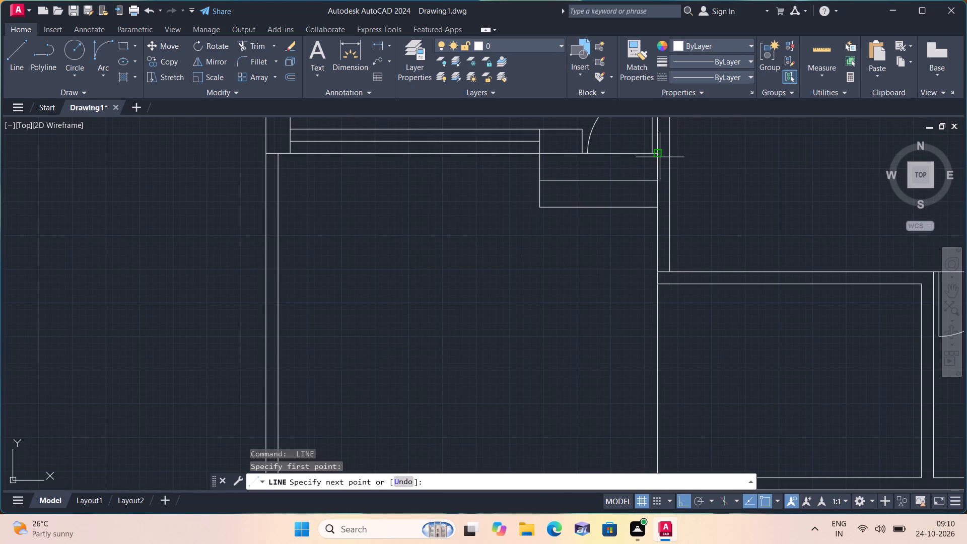
left_click(674, 157)
key("space")
Draw the window's centre line down the vertical partition between the two end lines.
scroll(669, 154, "up", 2)
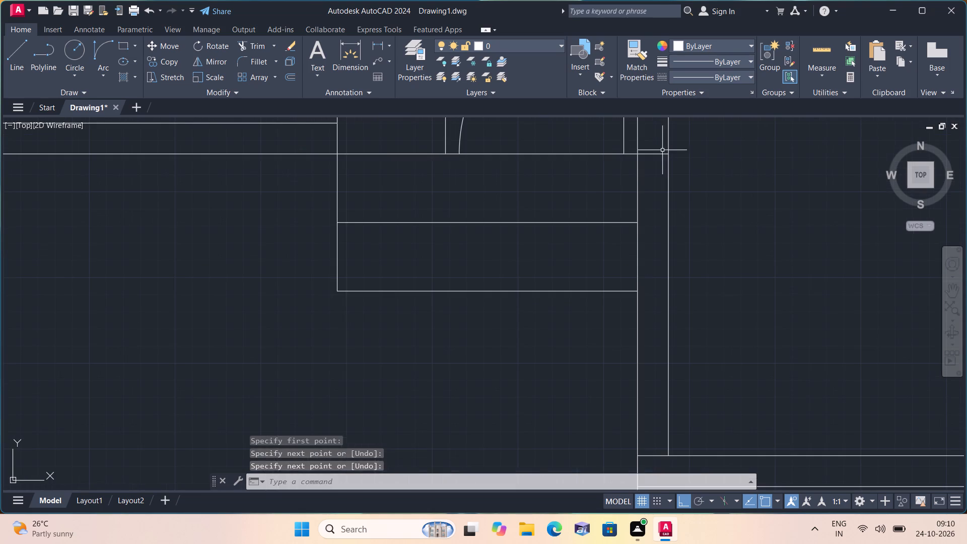
key("space")
left_click(654, 160)
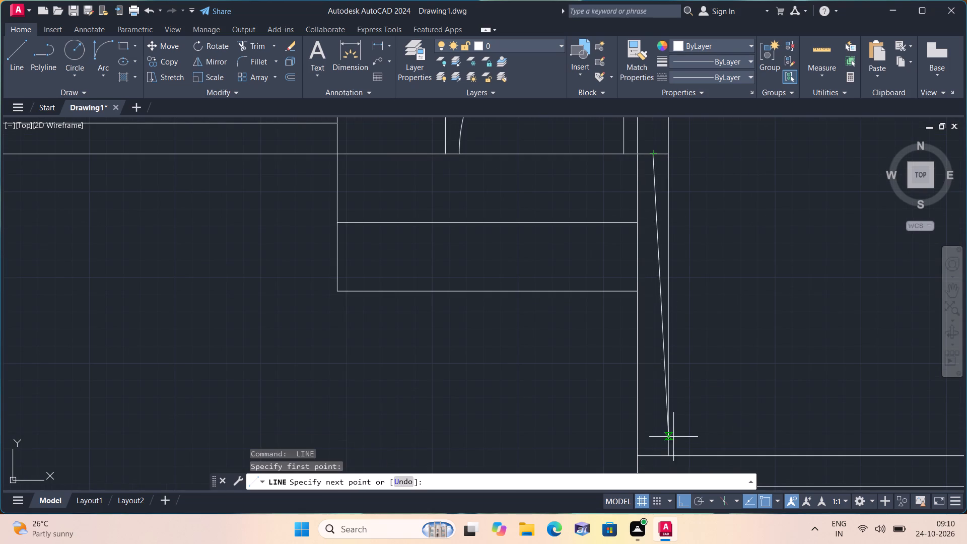
left_click(655, 455)
key("space")
Draw a 1' line upward along the partition's right face from the window's upper end, ending with a line across the partition.
scroll(683, 312, "down", 2)
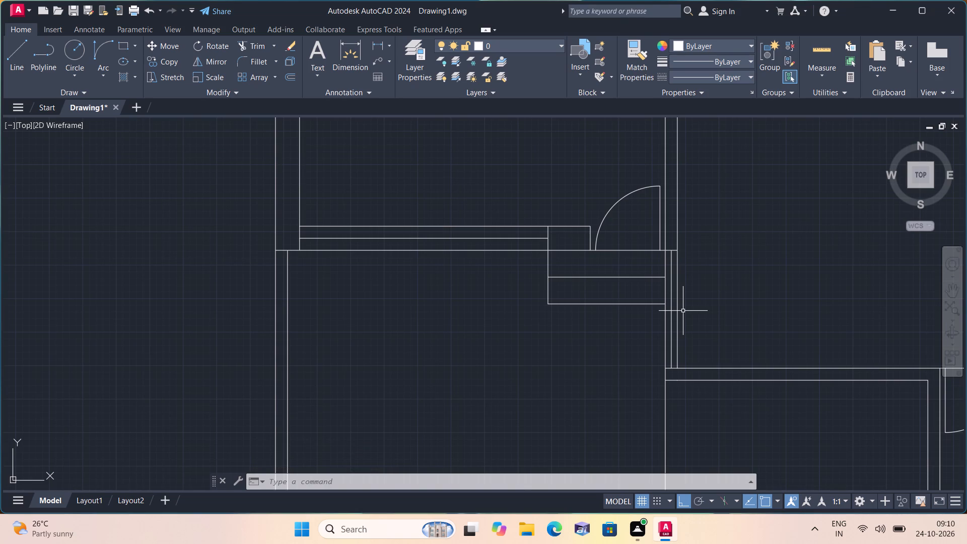
scroll(682, 307, "down", 2)
middle_click_drag(692, 246, 590, 268)
key("l")
key("space")
scroll(586, 291, "up", 3)
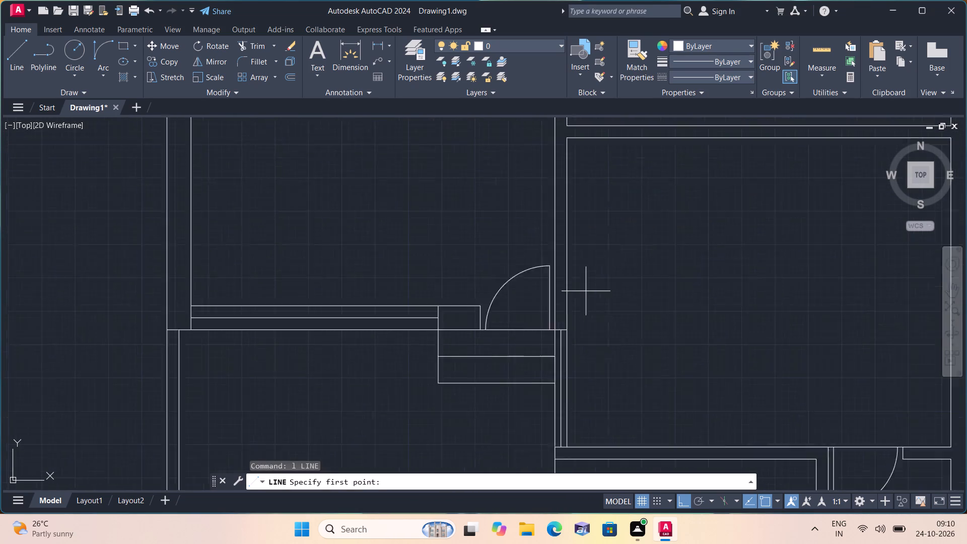
left_click(557, 356)
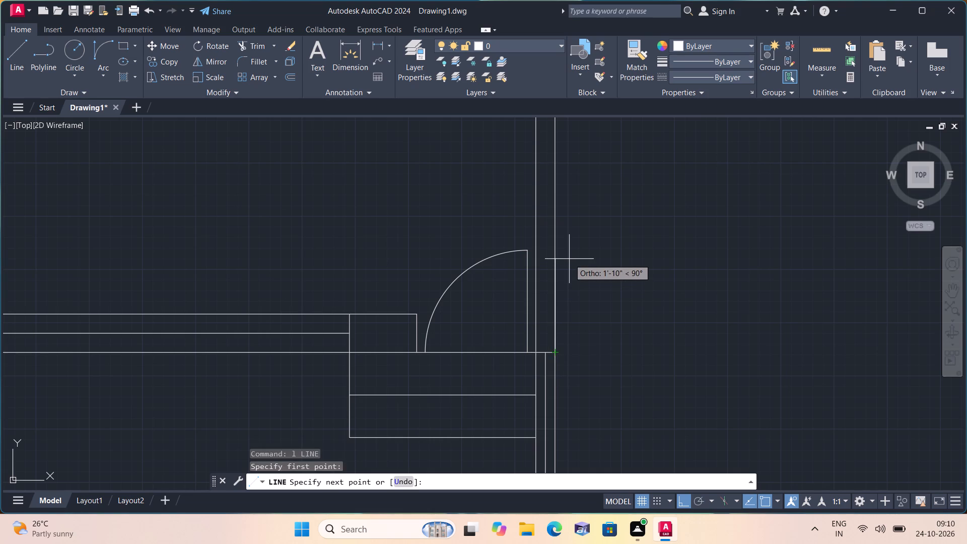
type("1'")
key("space")
scroll(539, 296, "up", 1)
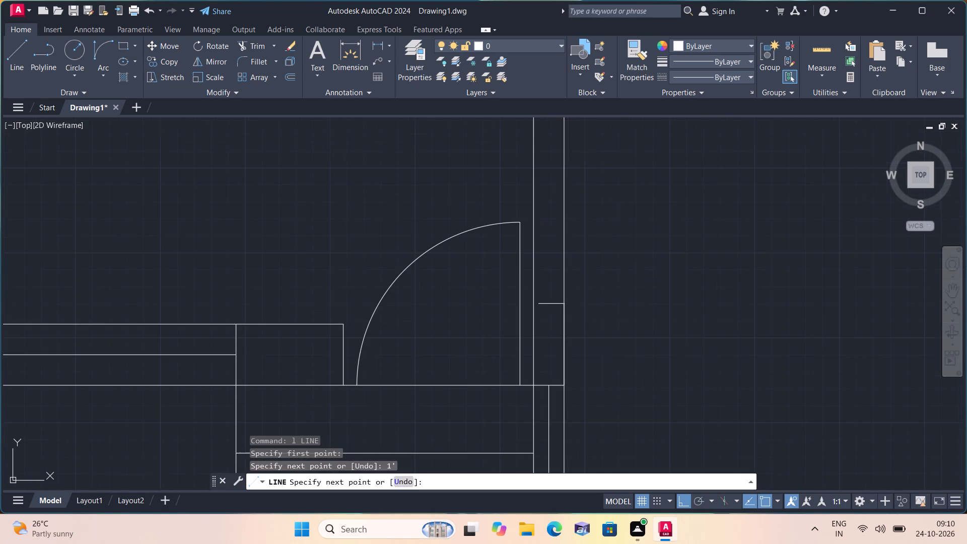
left_click(537, 305)
key("space")
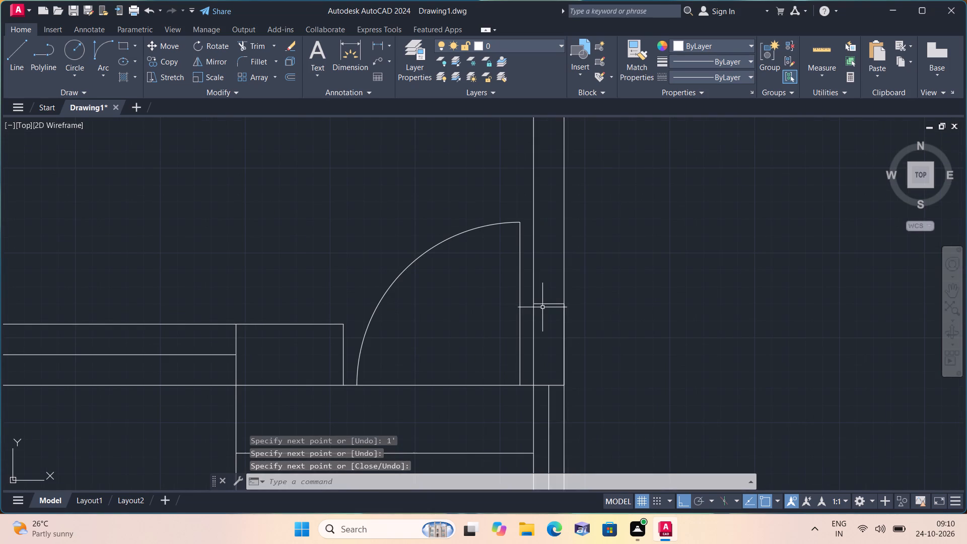
Erase the 1' line on the partition's right face beside the doorway.
left_click(564, 317)
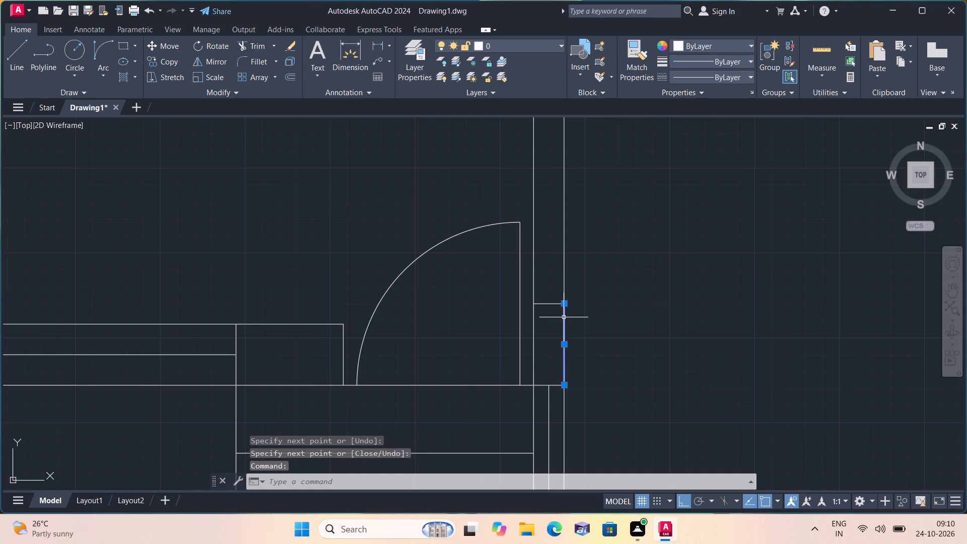
key("Delete")
Draw line segments of 2", 2' and 2" up the partition's left face from the cross line, closing with a line across the partition.
type("l")
key("space")
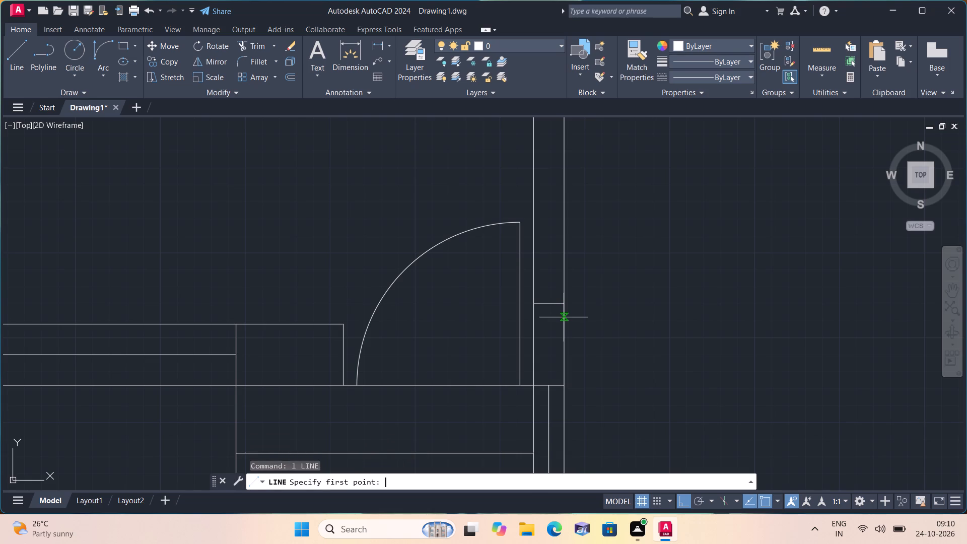
scroll(520, 315, "up", 1)
left_click(541, 300)
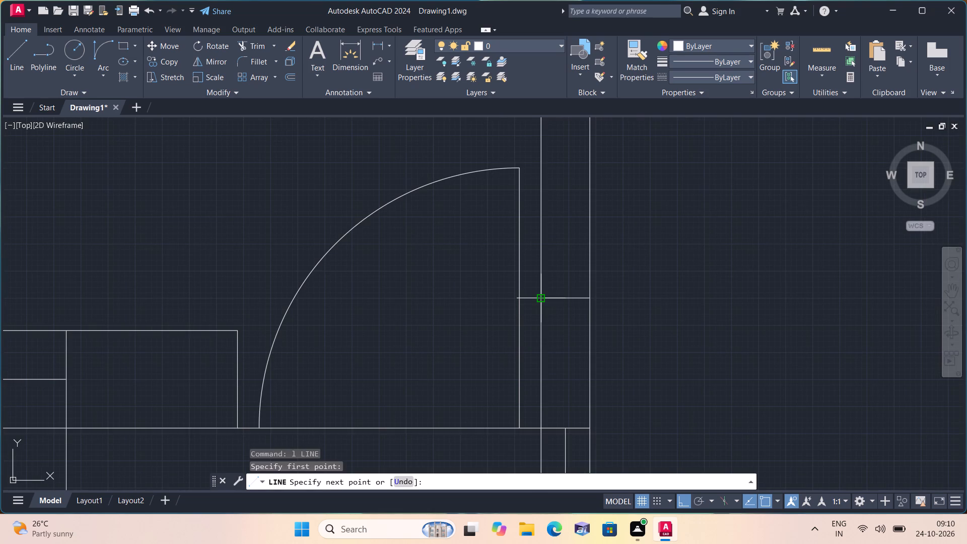
type("2\"")
key("space")
type("2'")
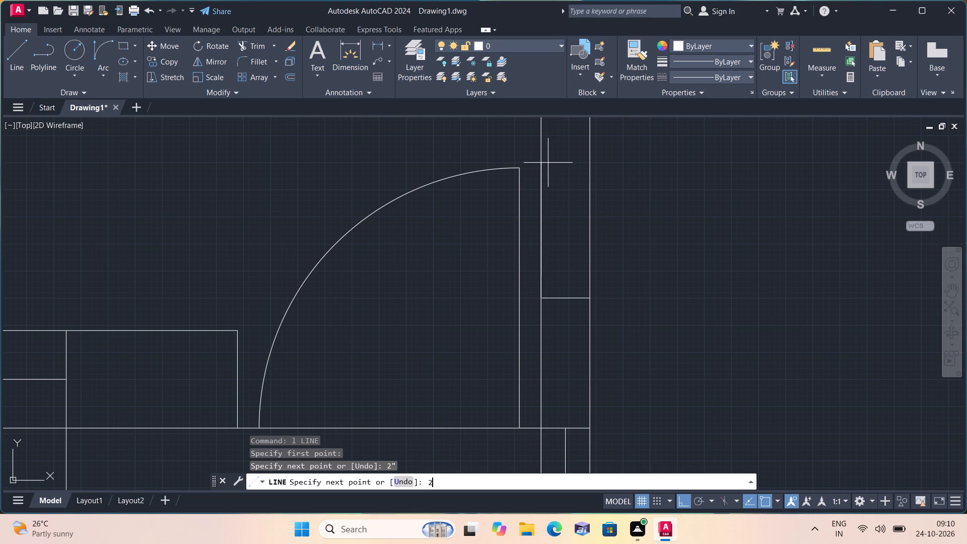
key("space")
middle_click_drag(548, 163, 560, 299)
middle_click_drag(558, 195, 580, 350)
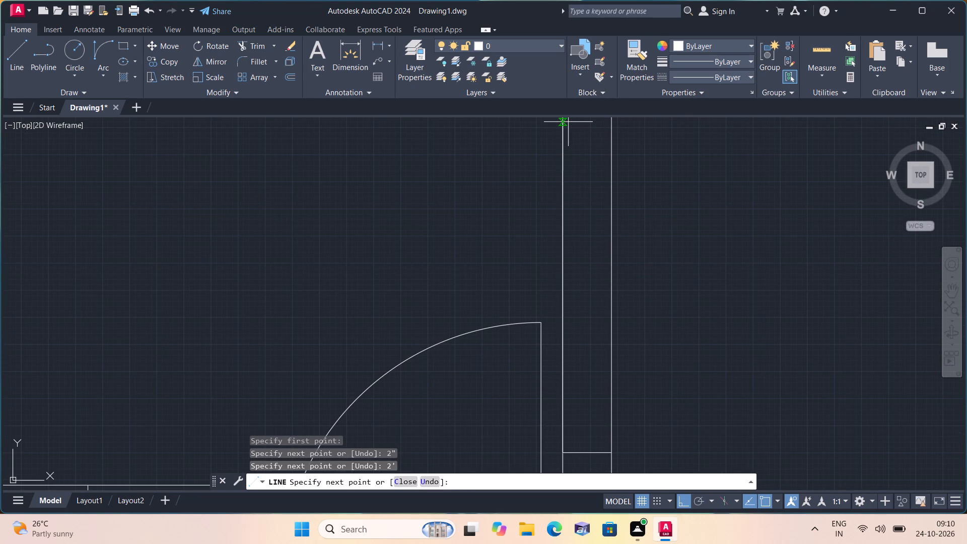
type("2\"")
key("space")
left_click(611, 148)
key("space")
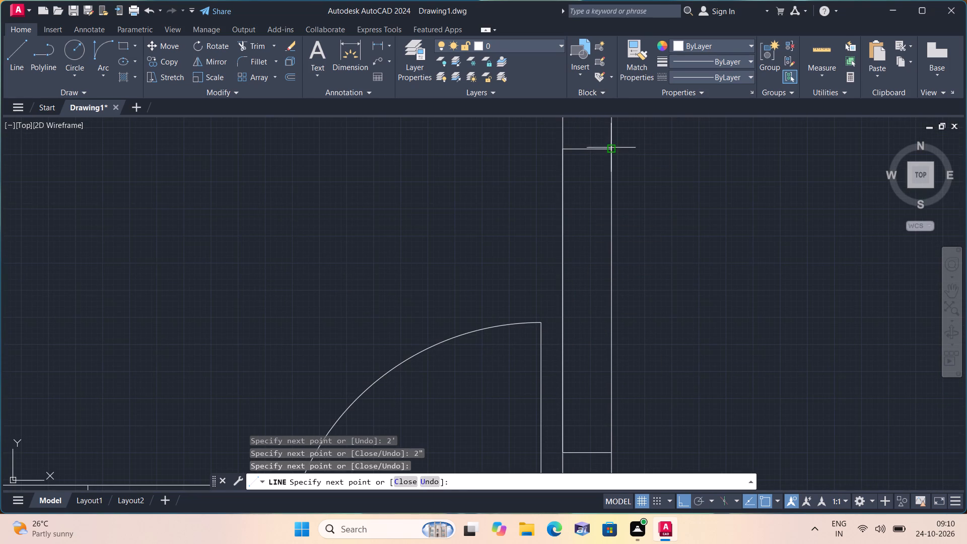
Trim both partition faces between the two cross lines to open the doorway, keeping the 2" jamb stubs.
scroll(675, 198, "down", 1)
middle_click_drag(677, 200, 591, 152)
scroll(665, 195, "down", 1)
type("trim")
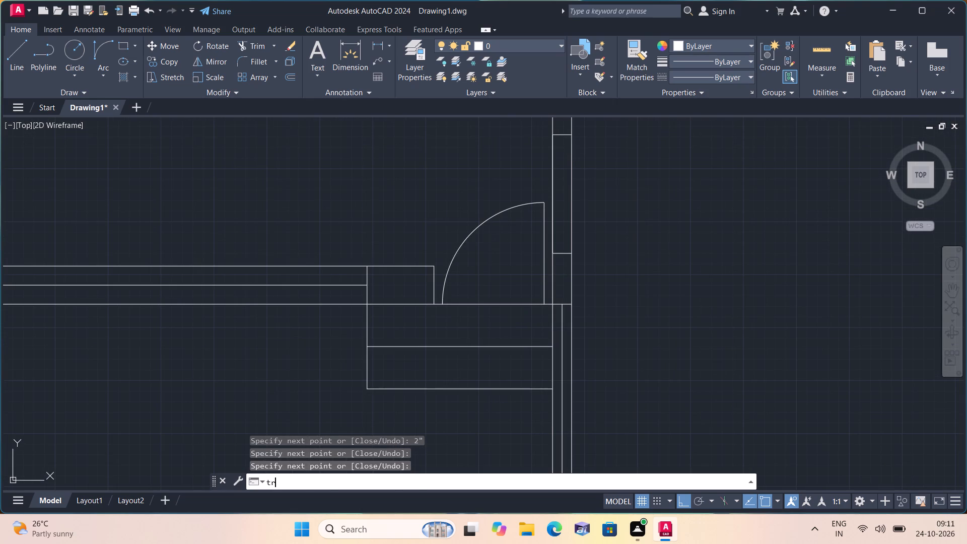
key("space")
left_click(538, 154)
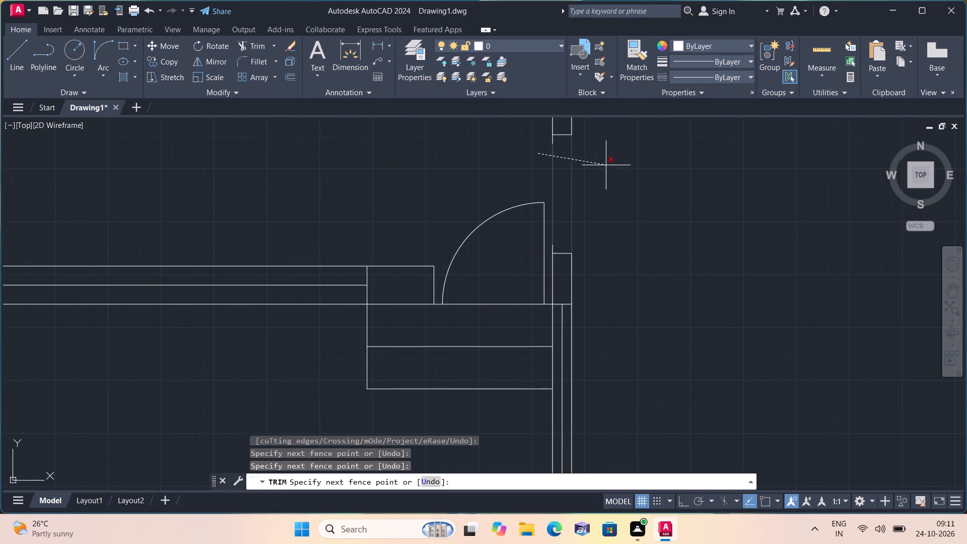
left_click(608, 166)
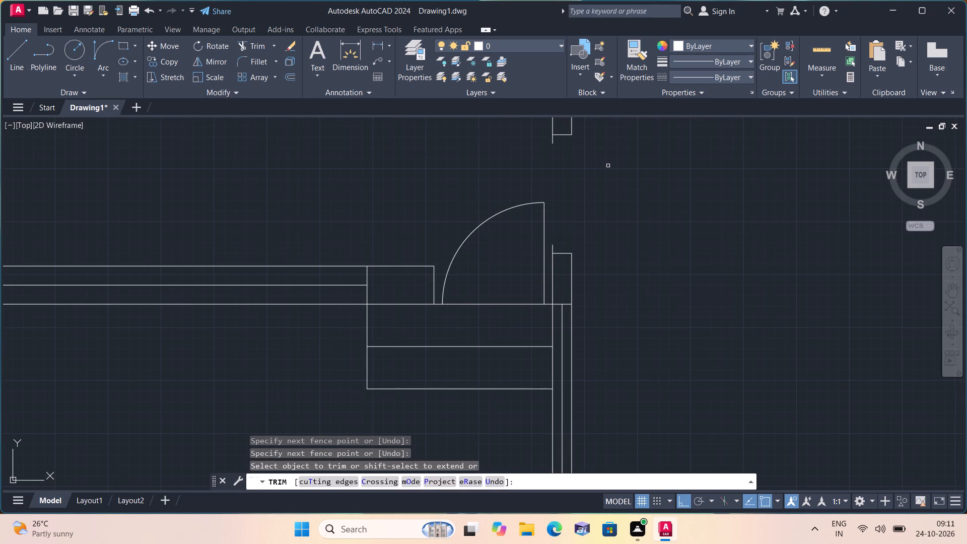
key("Escape")
Draw a 2' horizontal door leaf into the right-hand room from the end of the opening's upper jamb stub.
type("l")
key("space")
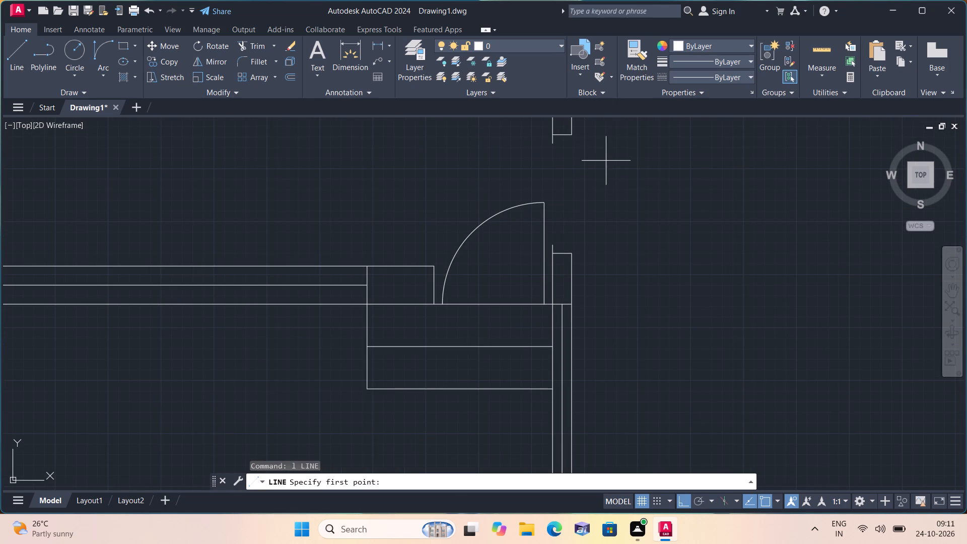
left_click(554, 146)
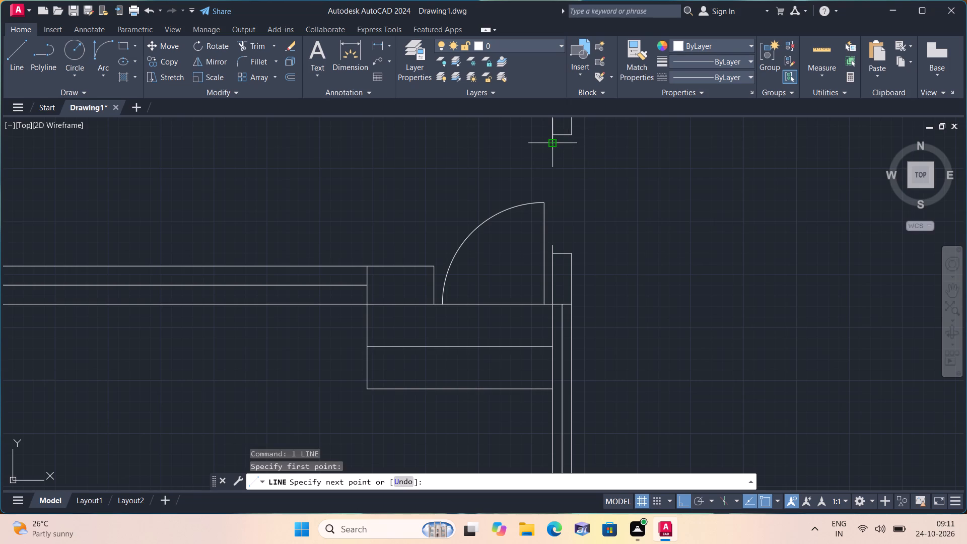
type("2'")
key("space")
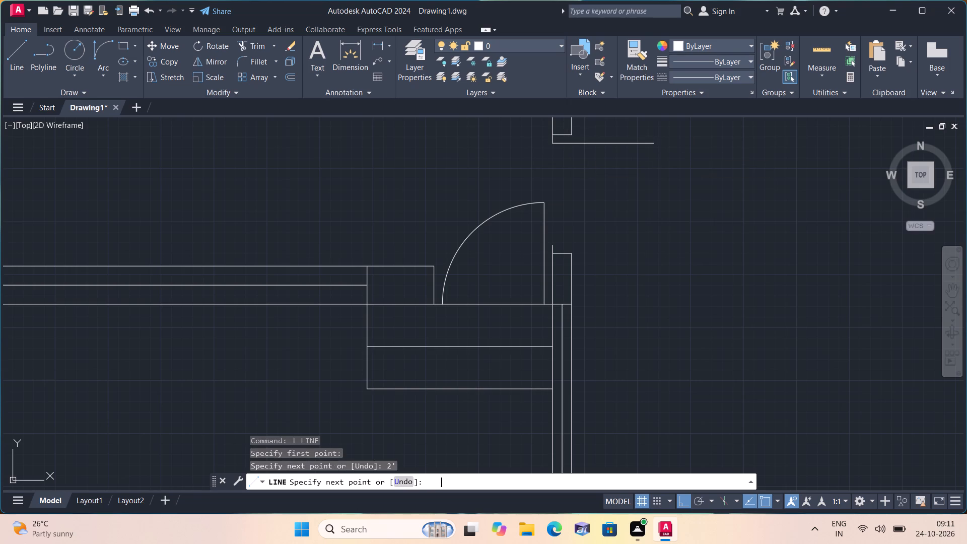
key("Escape")
Draw the door swing with a Start, End, Direction arc from the leaf's free end to the lower jamb stub.
left_click(108, 77)
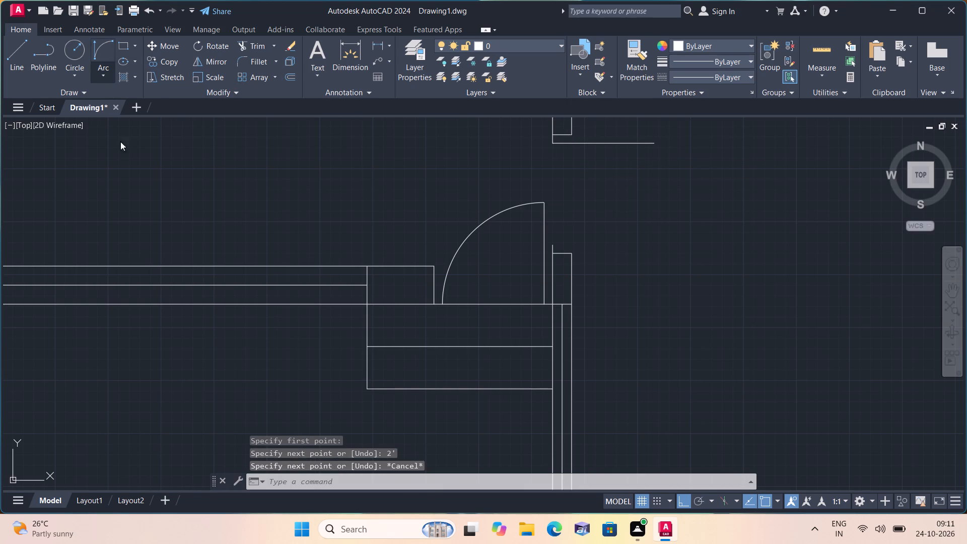
left_click(137, 235)
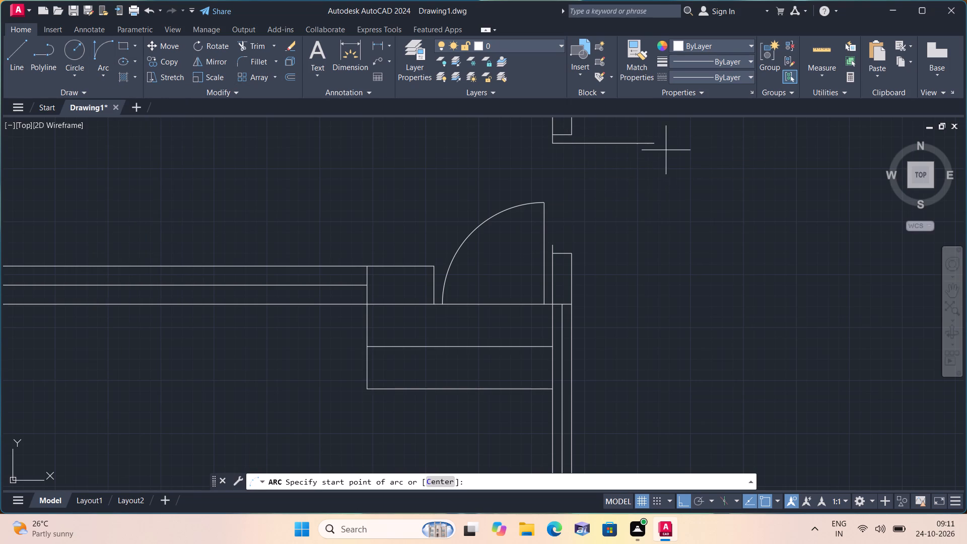
left_click(653, 145)
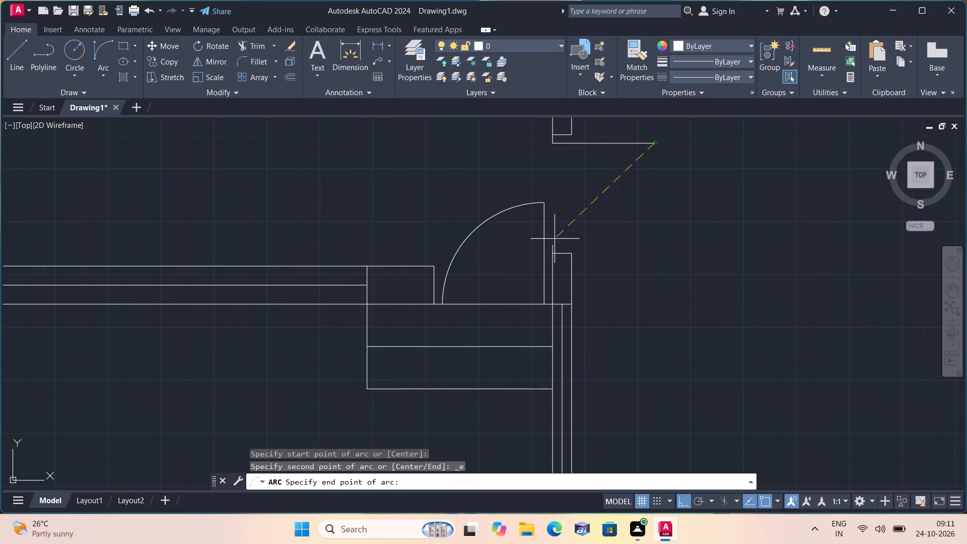
left_click(553, 243)
left_click(686, 232)
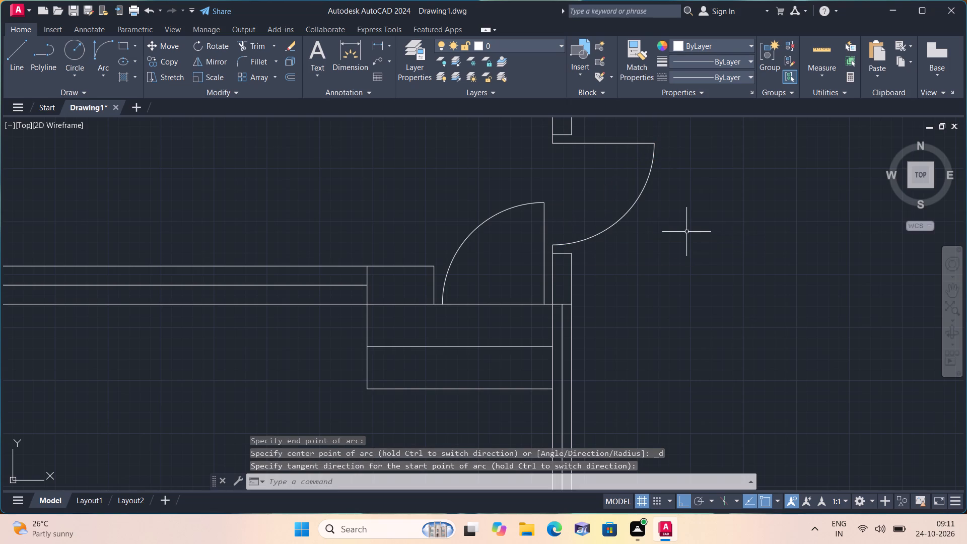
Look over the floor plan from the upper rooms down to the lower rooms and the long left side wall.
scroll(686, 232, "down", 1)
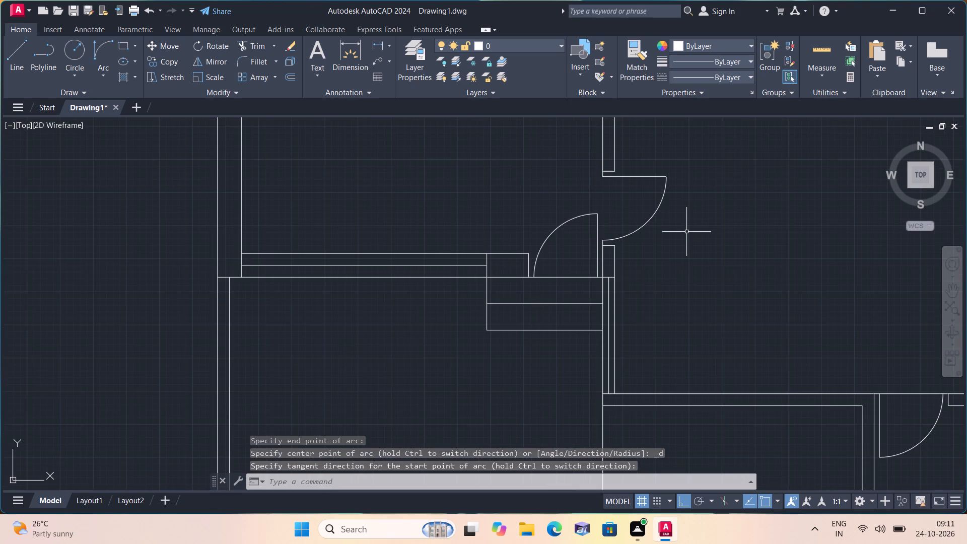
scroll(686, 232, "down", 2)
middle_click_drag(706, 207, 679, 280)
scroll(706, 207, "down", 1)
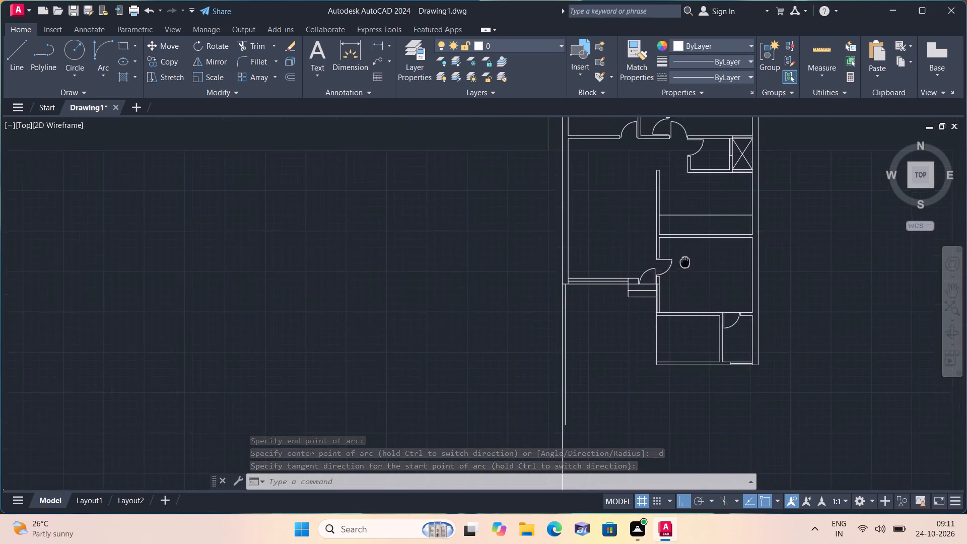
middle_click_drag(679, 280, 657, 330)
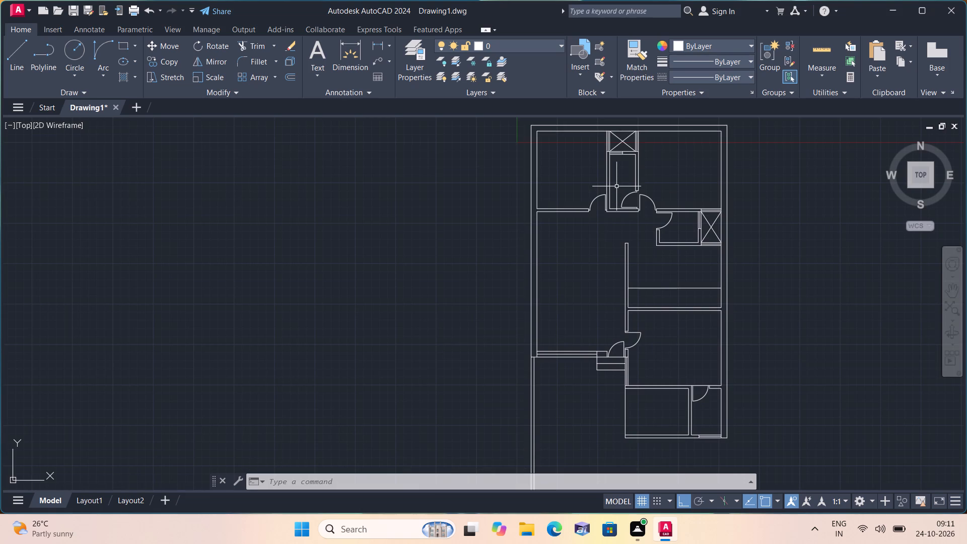
scroll(617, 129, "up", 1)
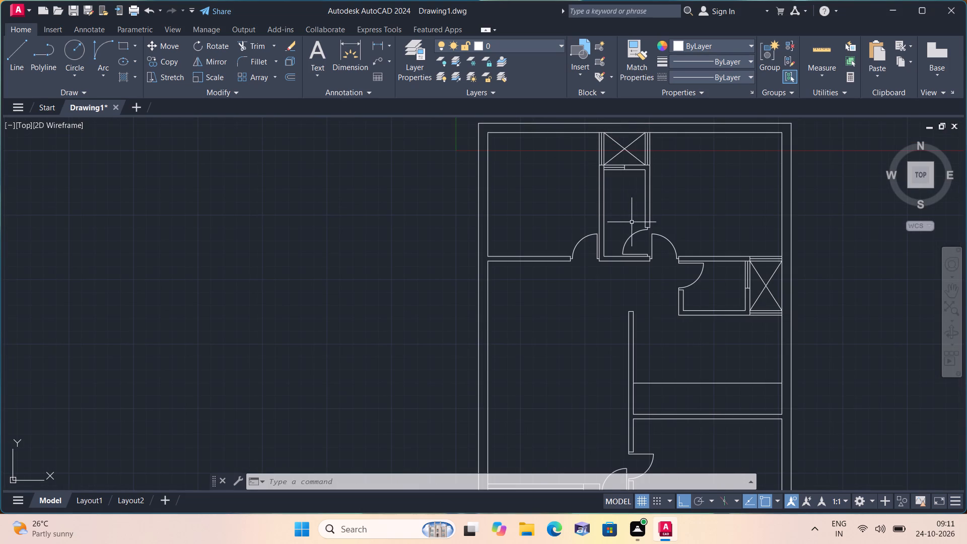
middle_click_drag(683, 216, 606, 184)
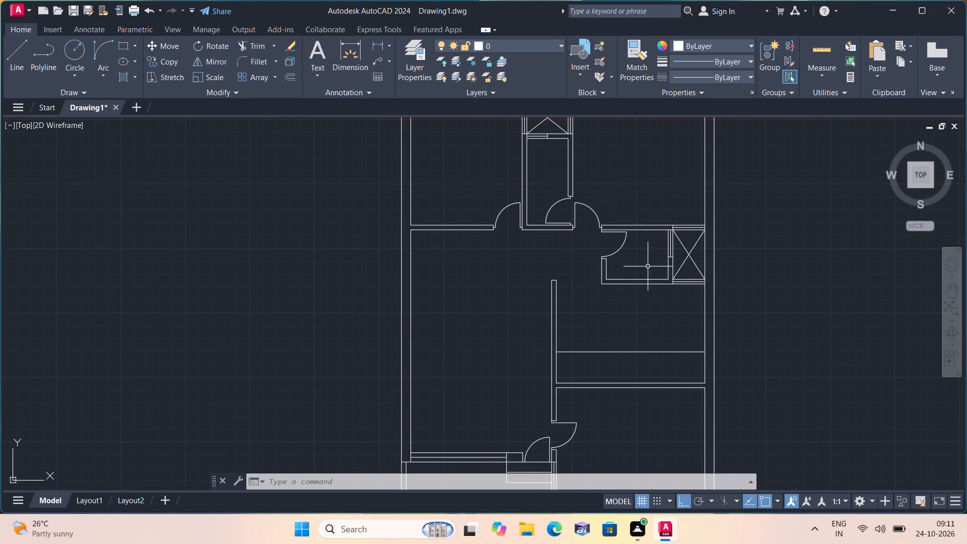
scroll(648, 266, "up", 1)
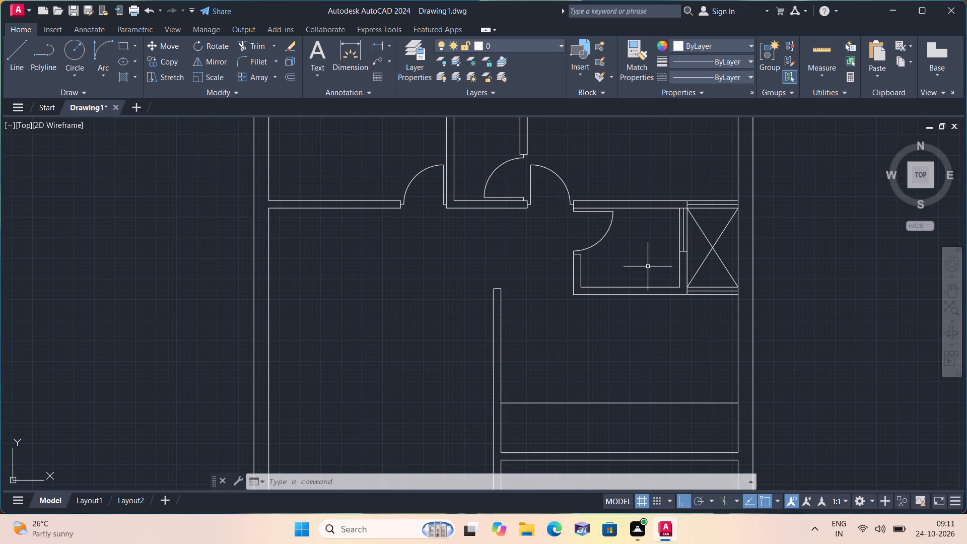
middle_click_drag(648, 266, 642, 212)
scroll(642, 212, "down", 1)
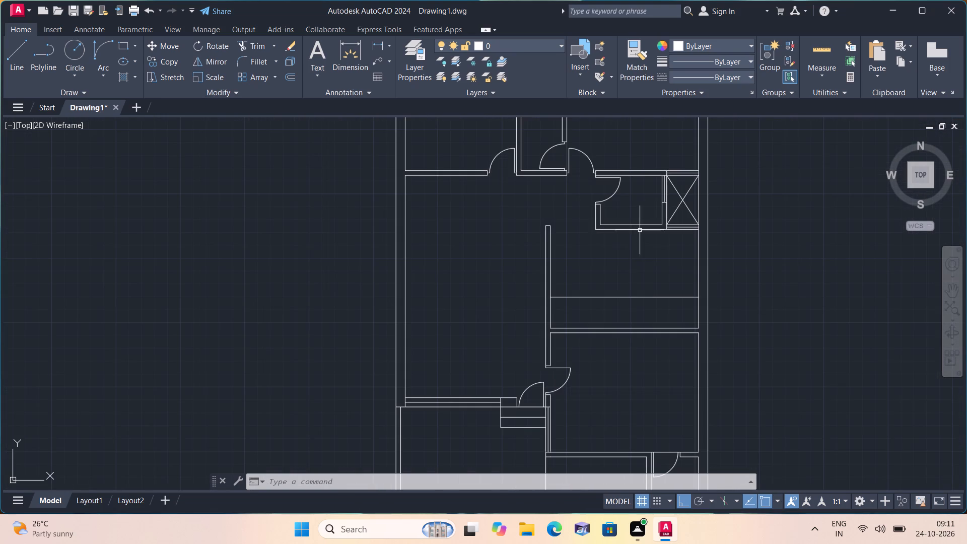
middle_click_drag(657, 375, 627, 286)
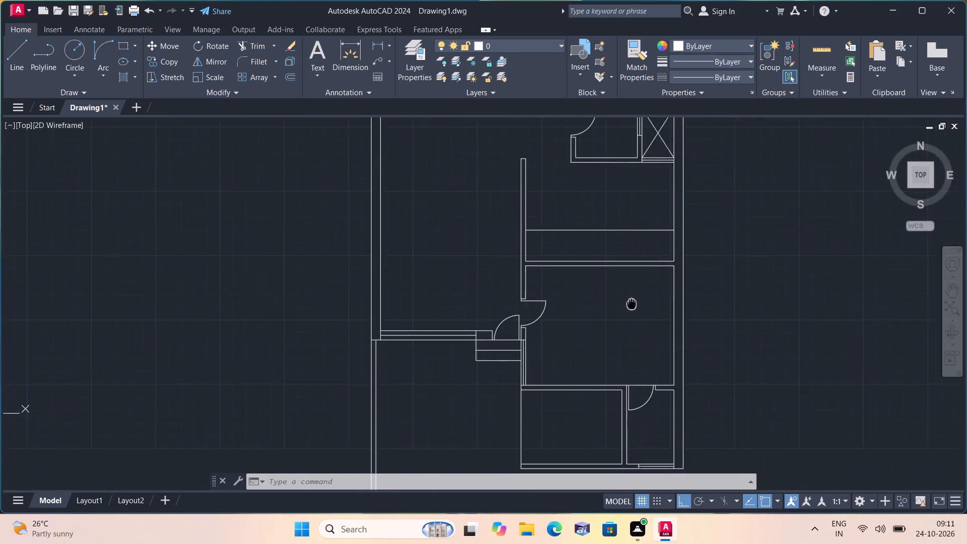
middle_click_drag(627, 286, 619, 237)
scroll(619, 237, "up", 1)
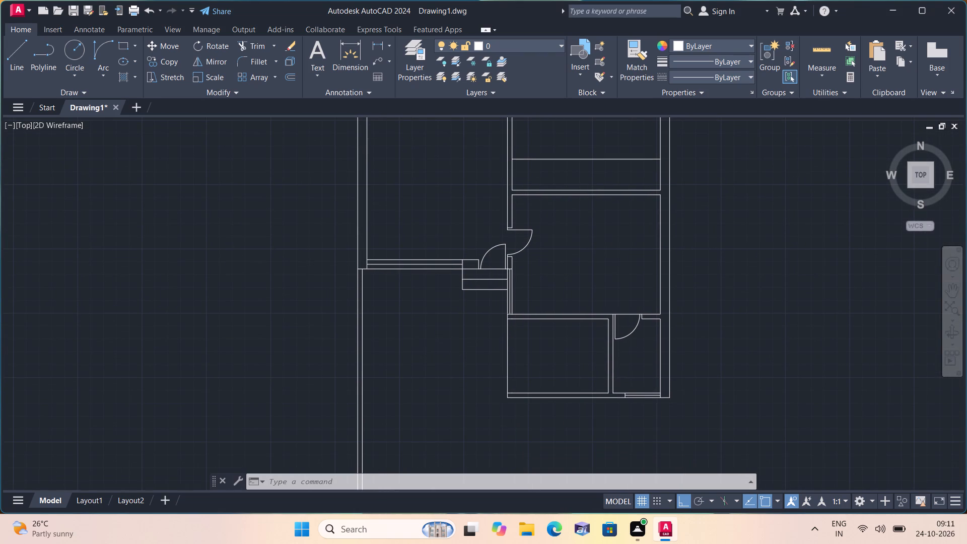
scroll(619, 237, "down", 1)
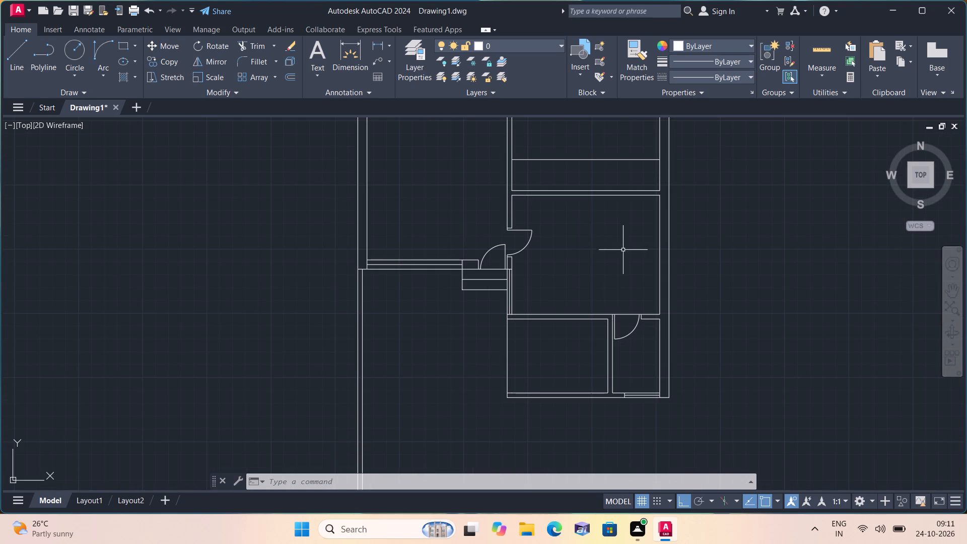
middle_click_drag(622, 250, 617, 204)
scroll(617, 204, "down", 1)
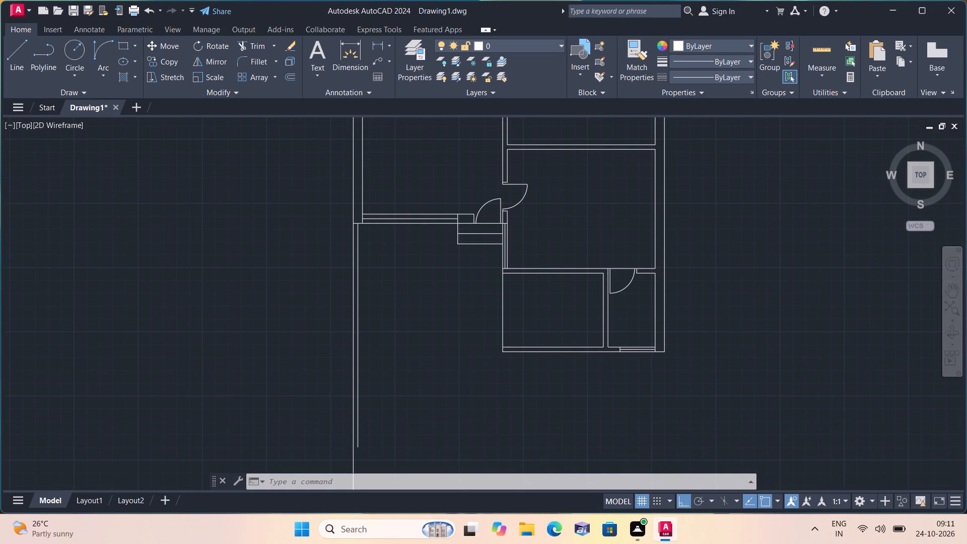
key("Escape")
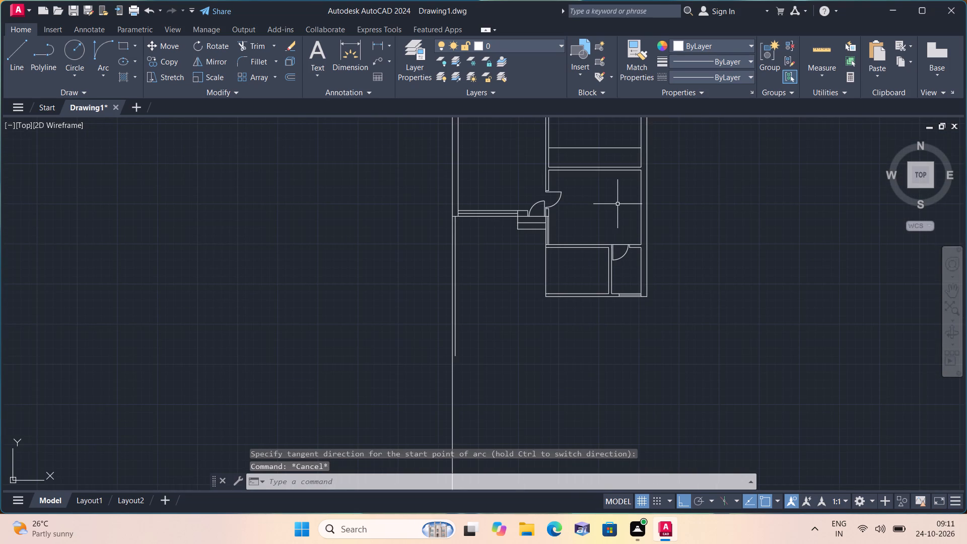
Draw a line across the left side wall, level with the outer bottom edge of the lower rooms.
key("l")
key("space")
scroll(504, 322, "up", 1)
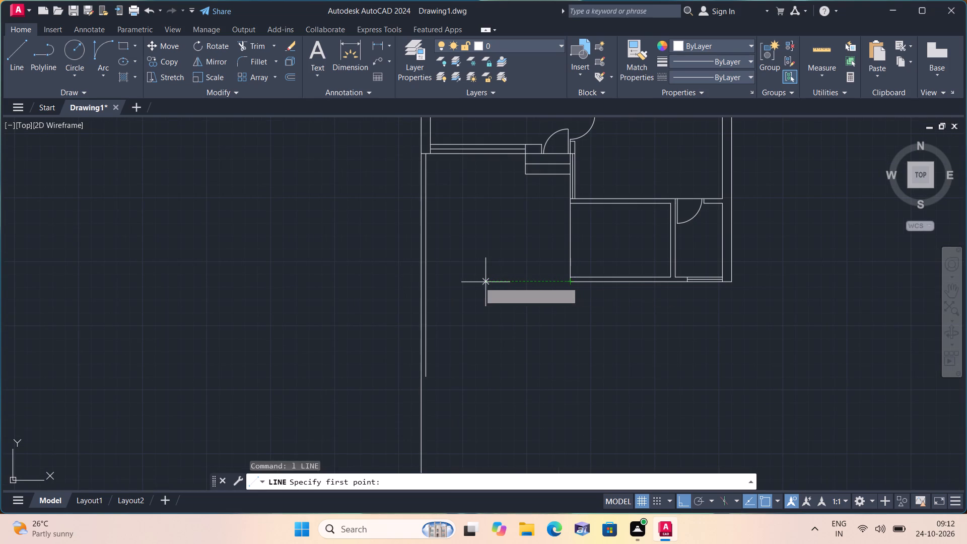
left_click(429, 281)
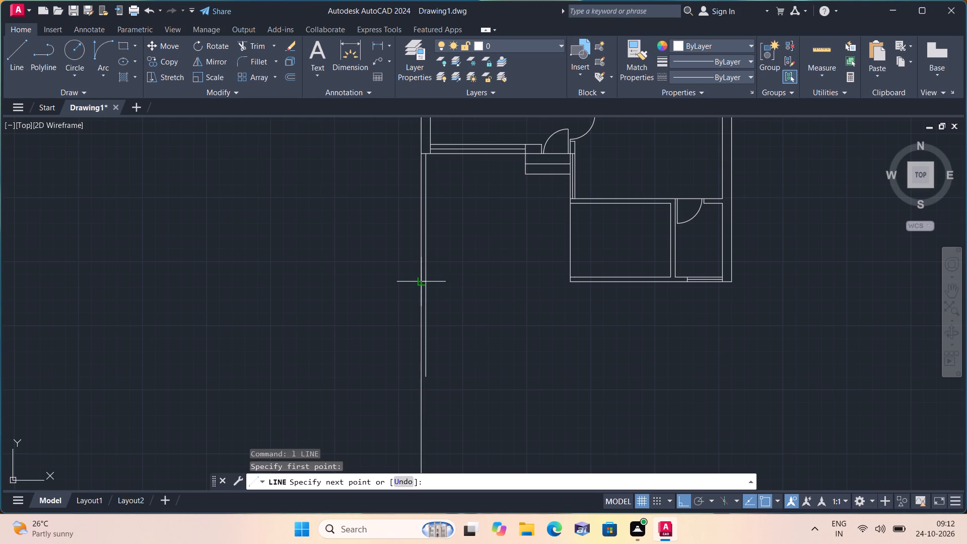
left_click(421, 281)
key("space")
scroll(461, 267, "down", 1)
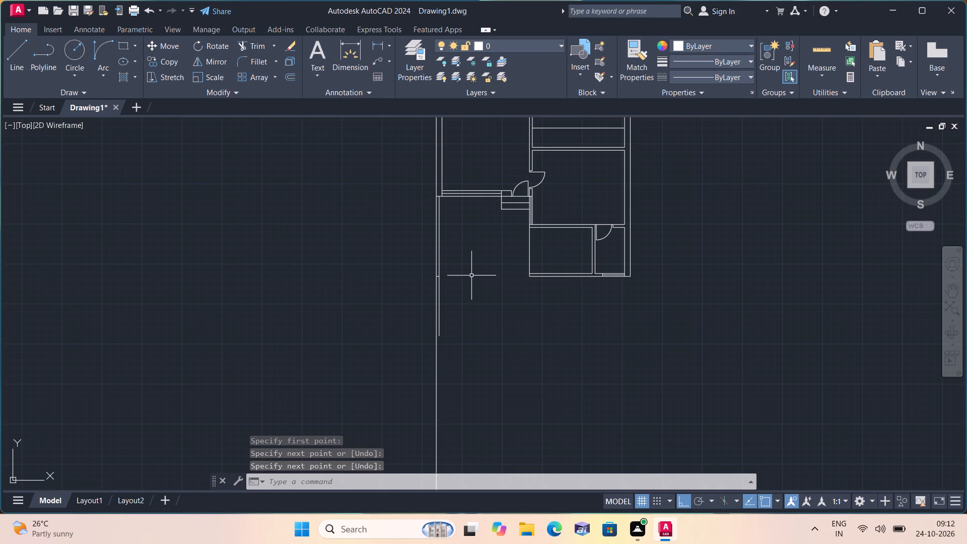
key("Escape")
Trim both lines of the left side wall where they extend below its new closing line.
type("tr")
type("im")
key("space")
scroll(464, 293, "up", 1)
left_click(464, 294)
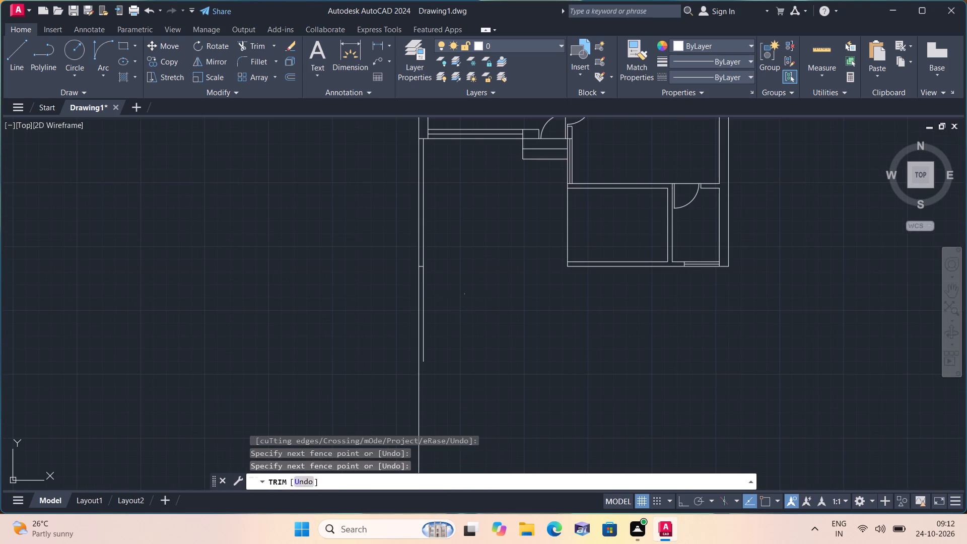
left_click(406, 277)
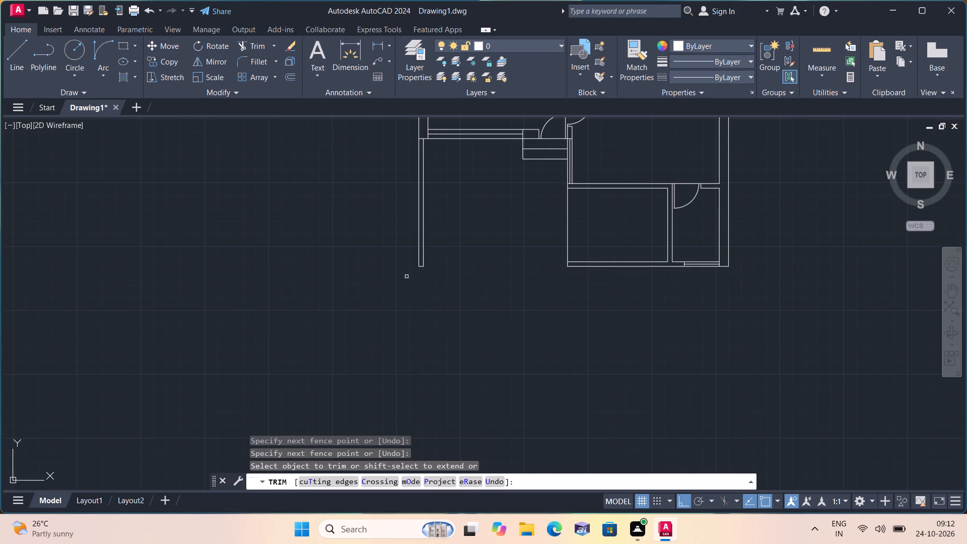
key("Escape")
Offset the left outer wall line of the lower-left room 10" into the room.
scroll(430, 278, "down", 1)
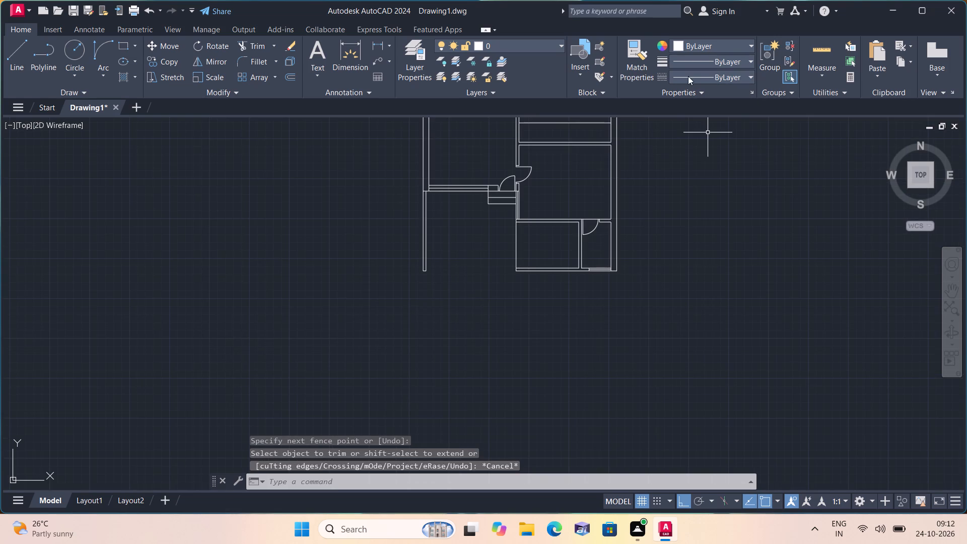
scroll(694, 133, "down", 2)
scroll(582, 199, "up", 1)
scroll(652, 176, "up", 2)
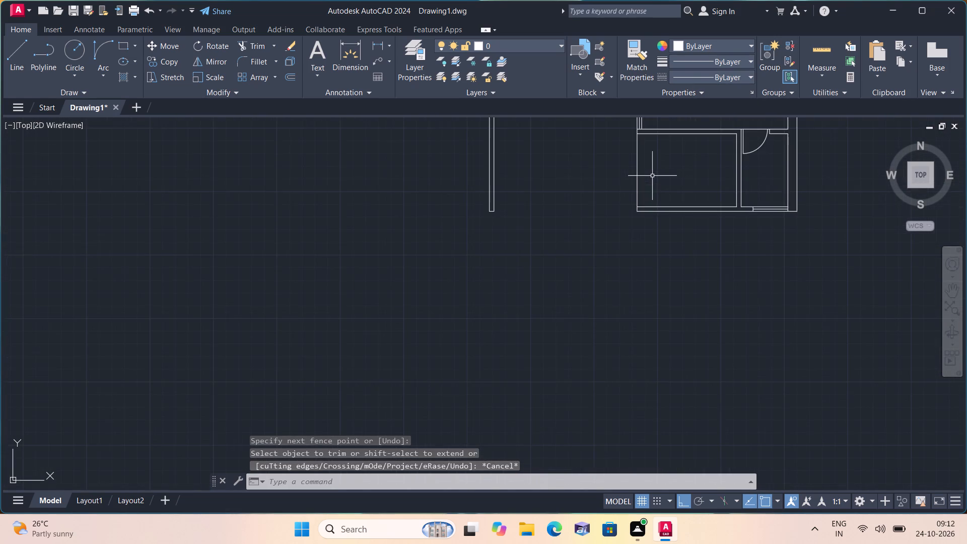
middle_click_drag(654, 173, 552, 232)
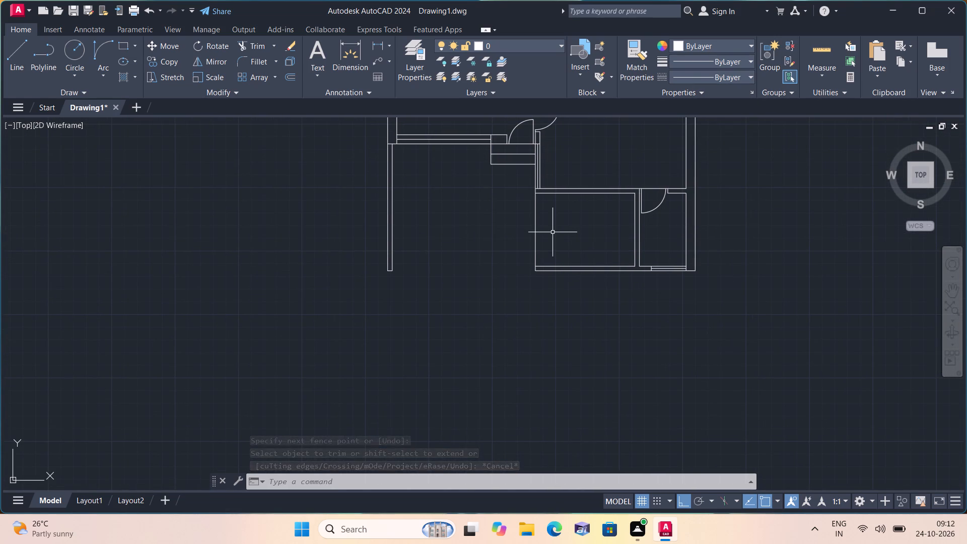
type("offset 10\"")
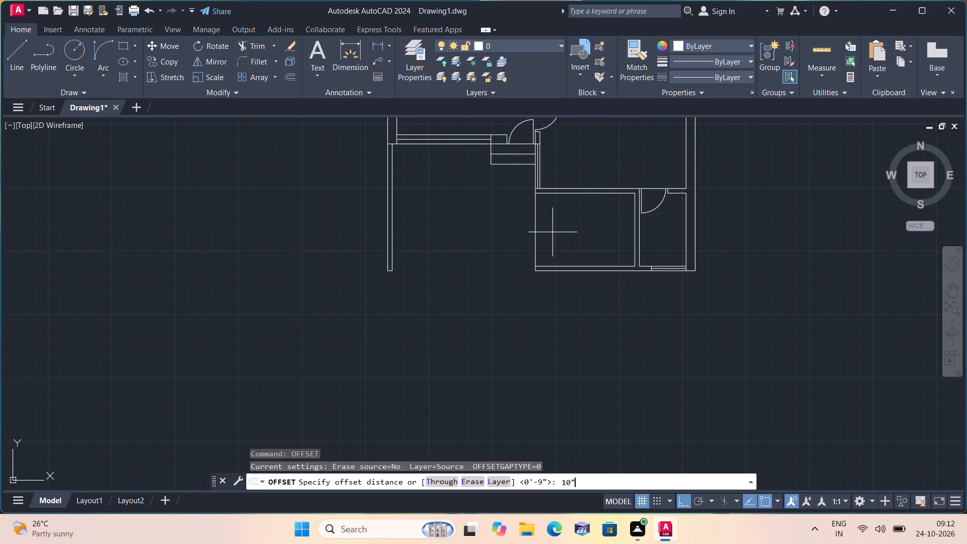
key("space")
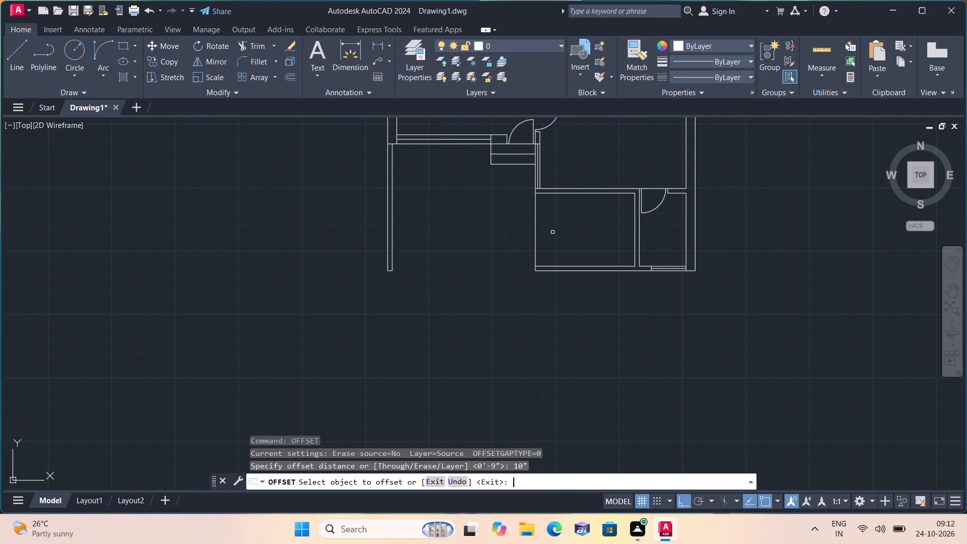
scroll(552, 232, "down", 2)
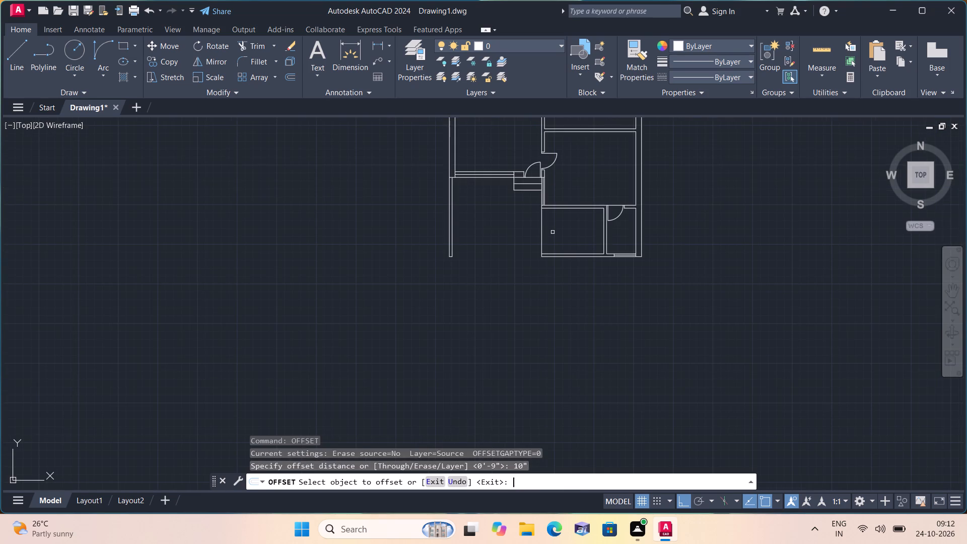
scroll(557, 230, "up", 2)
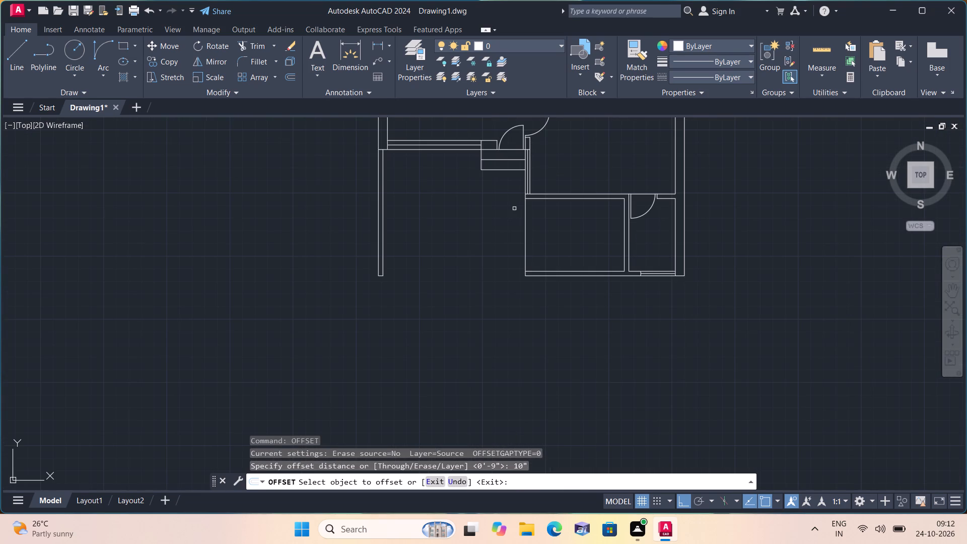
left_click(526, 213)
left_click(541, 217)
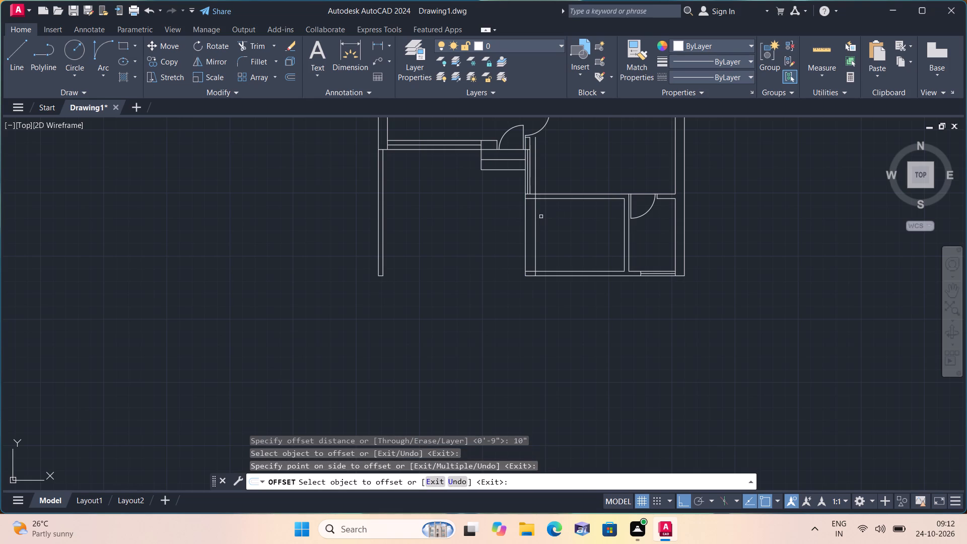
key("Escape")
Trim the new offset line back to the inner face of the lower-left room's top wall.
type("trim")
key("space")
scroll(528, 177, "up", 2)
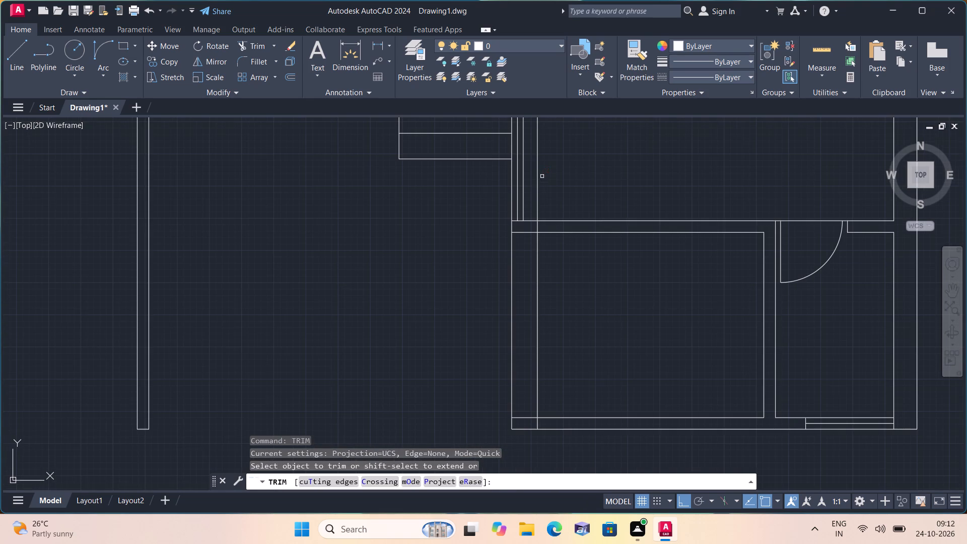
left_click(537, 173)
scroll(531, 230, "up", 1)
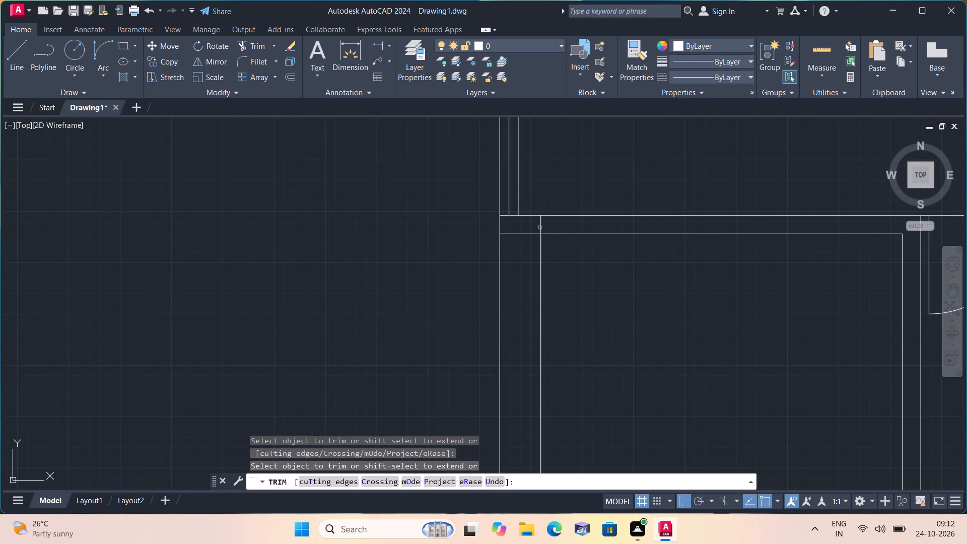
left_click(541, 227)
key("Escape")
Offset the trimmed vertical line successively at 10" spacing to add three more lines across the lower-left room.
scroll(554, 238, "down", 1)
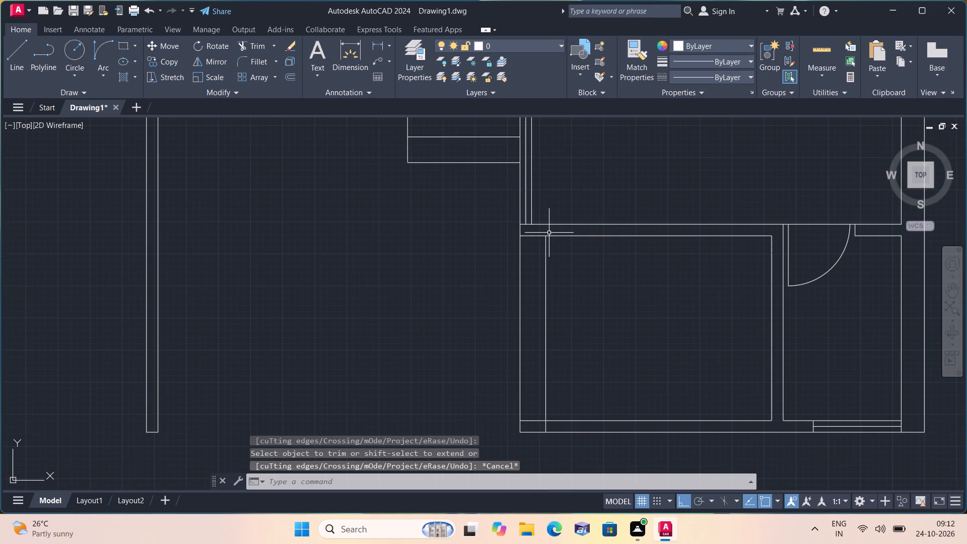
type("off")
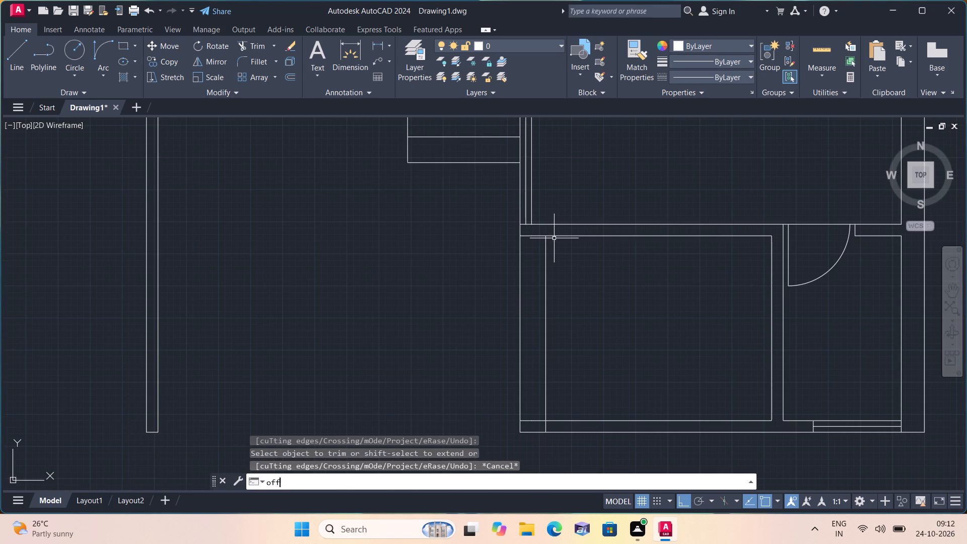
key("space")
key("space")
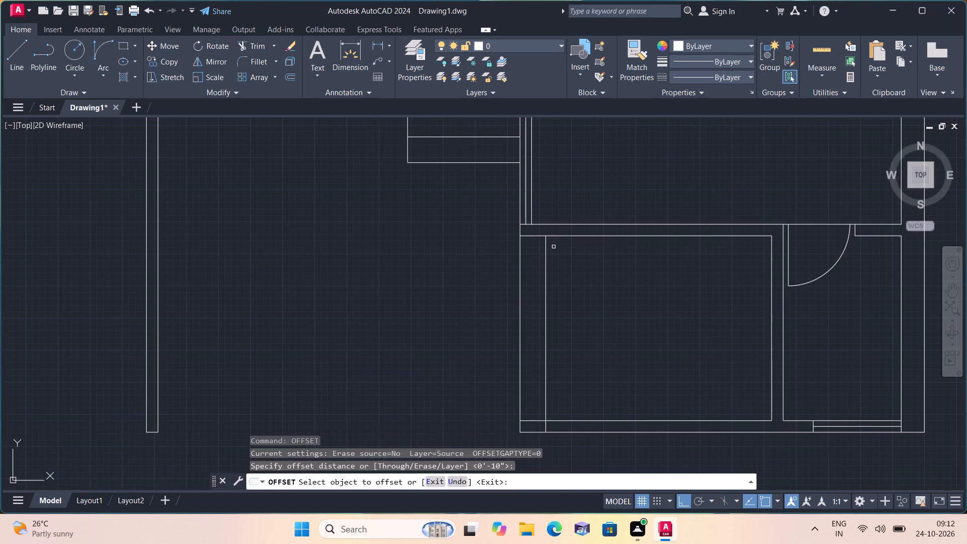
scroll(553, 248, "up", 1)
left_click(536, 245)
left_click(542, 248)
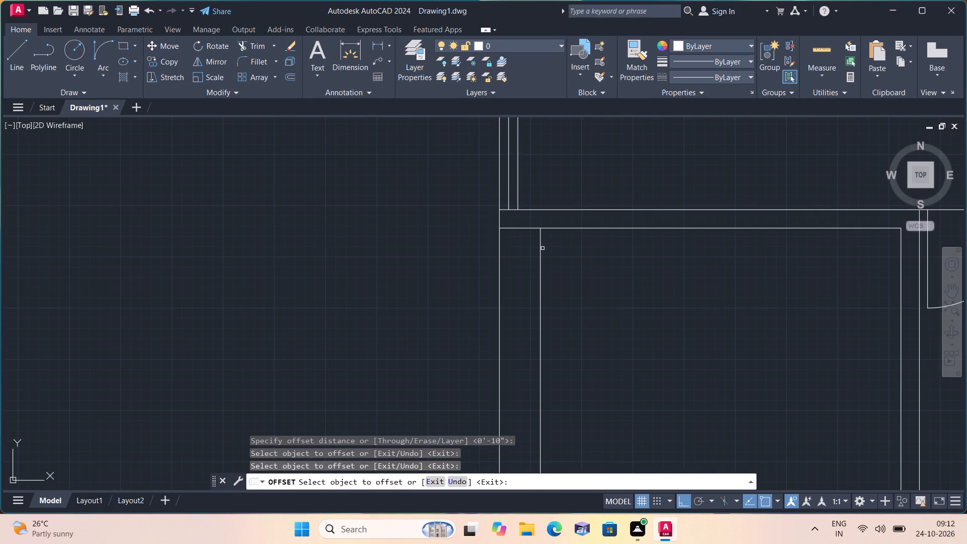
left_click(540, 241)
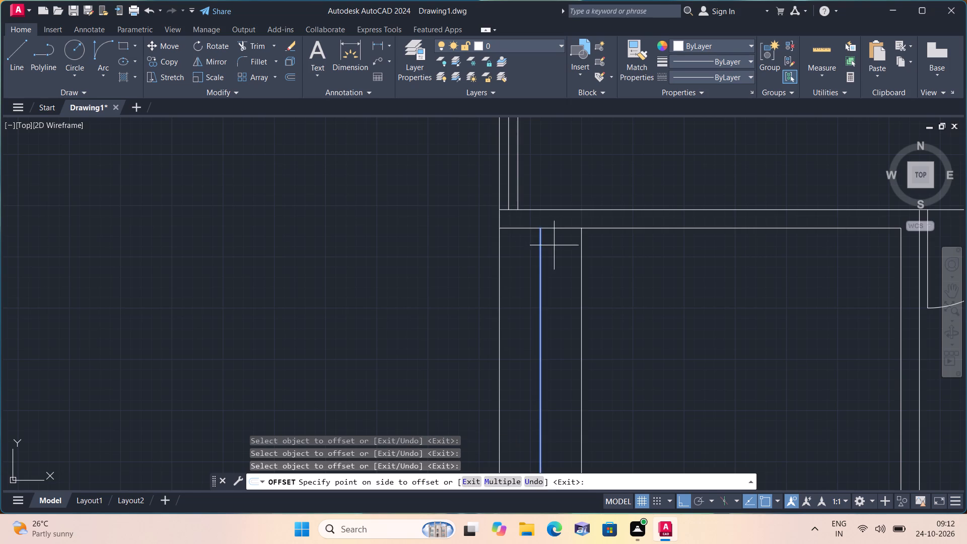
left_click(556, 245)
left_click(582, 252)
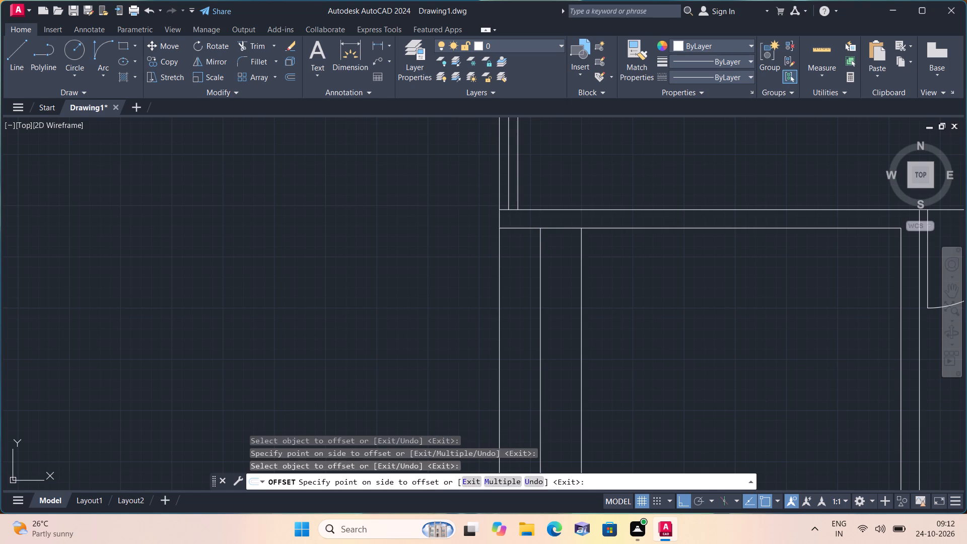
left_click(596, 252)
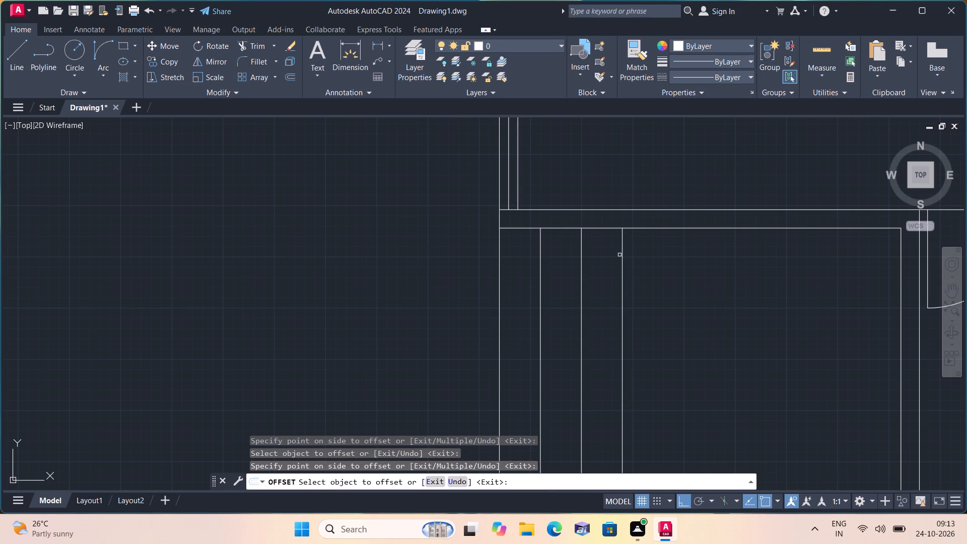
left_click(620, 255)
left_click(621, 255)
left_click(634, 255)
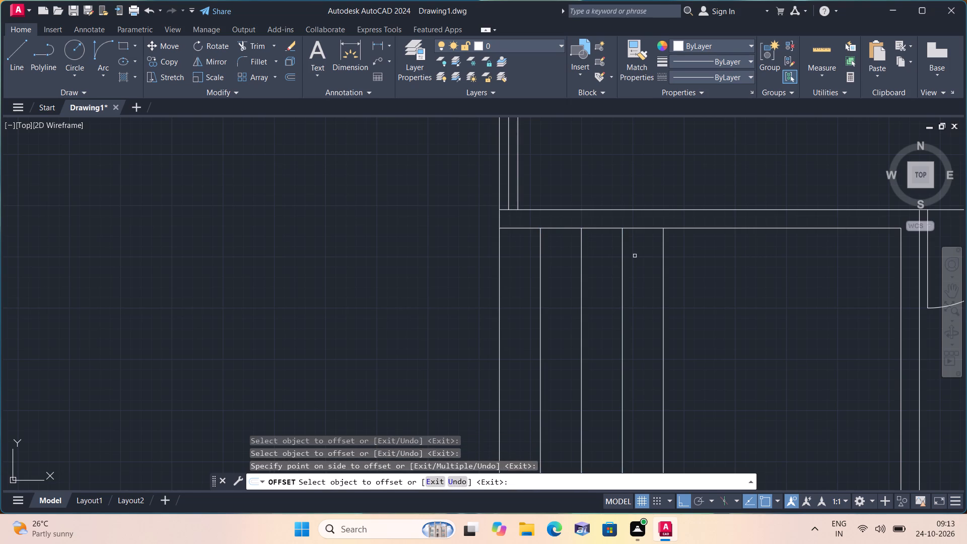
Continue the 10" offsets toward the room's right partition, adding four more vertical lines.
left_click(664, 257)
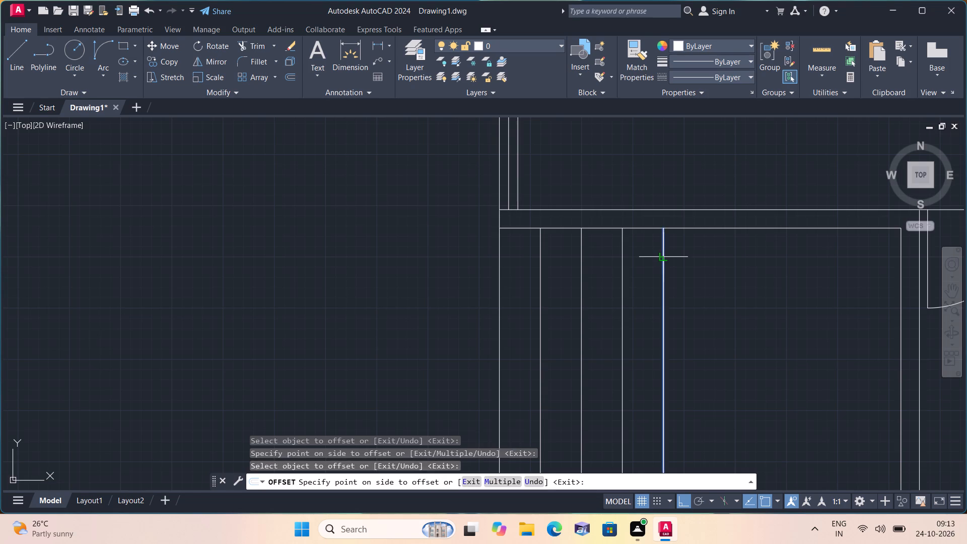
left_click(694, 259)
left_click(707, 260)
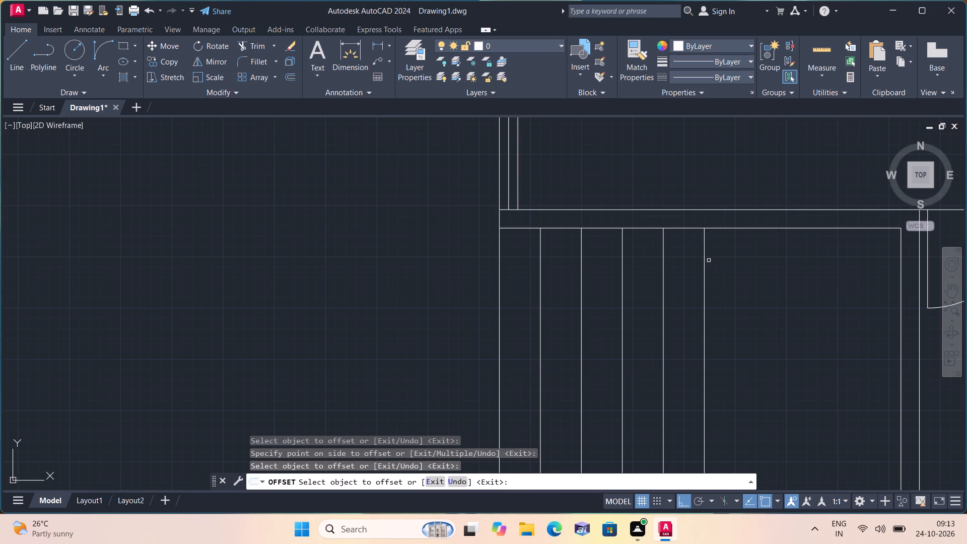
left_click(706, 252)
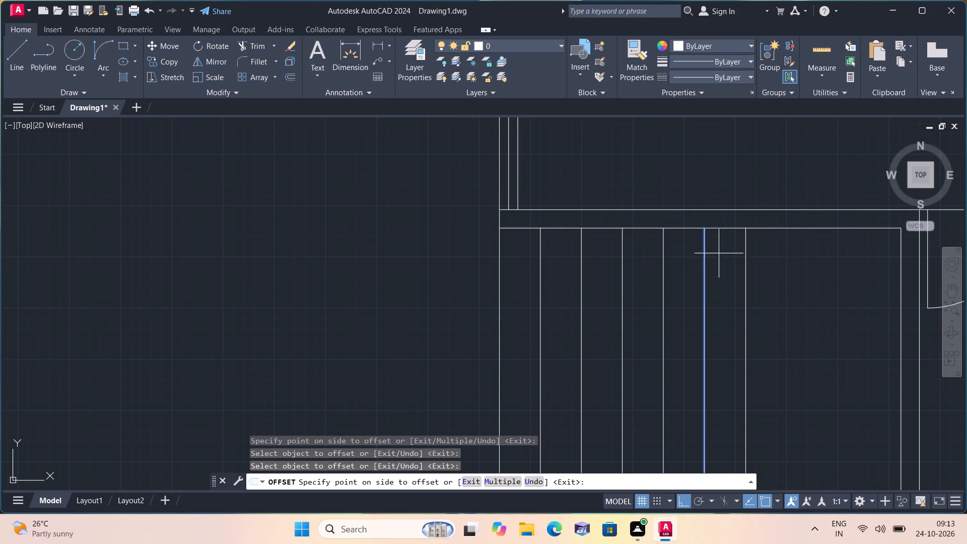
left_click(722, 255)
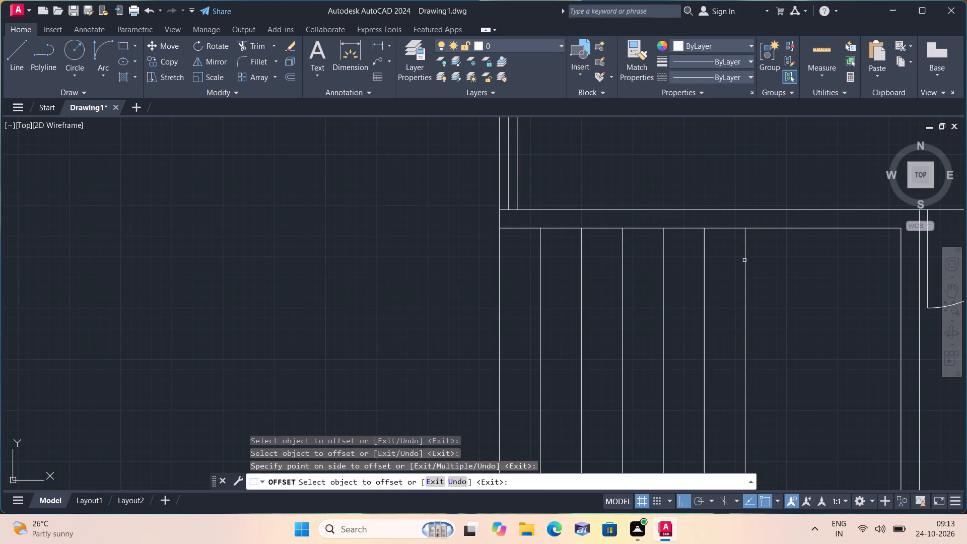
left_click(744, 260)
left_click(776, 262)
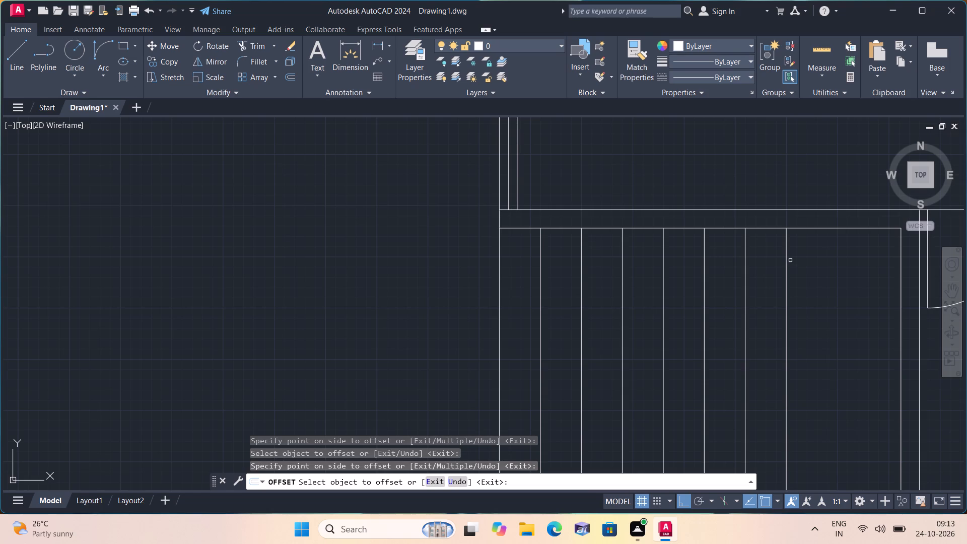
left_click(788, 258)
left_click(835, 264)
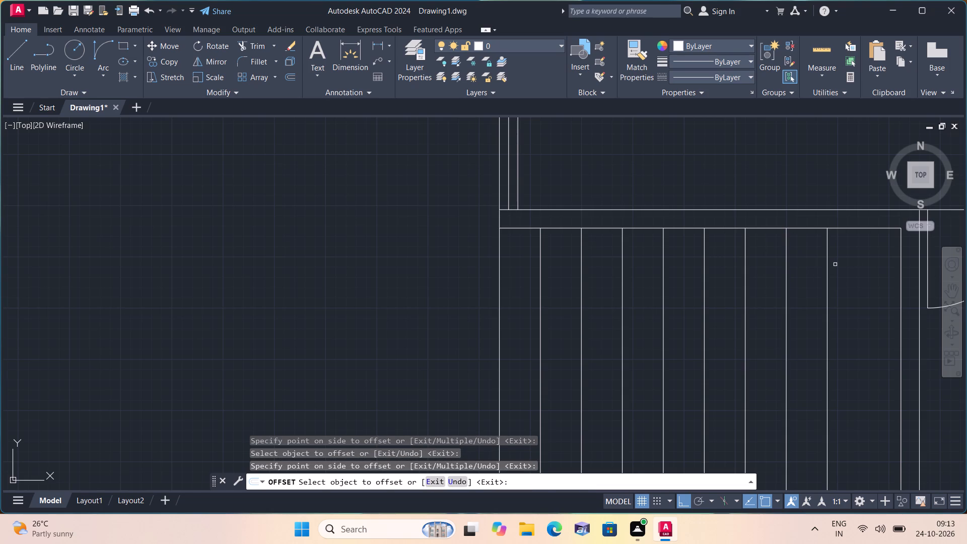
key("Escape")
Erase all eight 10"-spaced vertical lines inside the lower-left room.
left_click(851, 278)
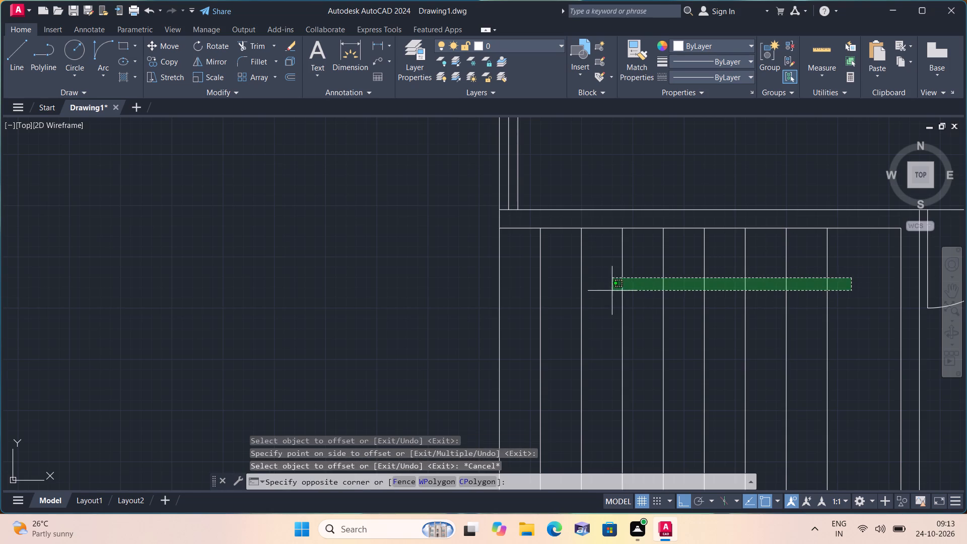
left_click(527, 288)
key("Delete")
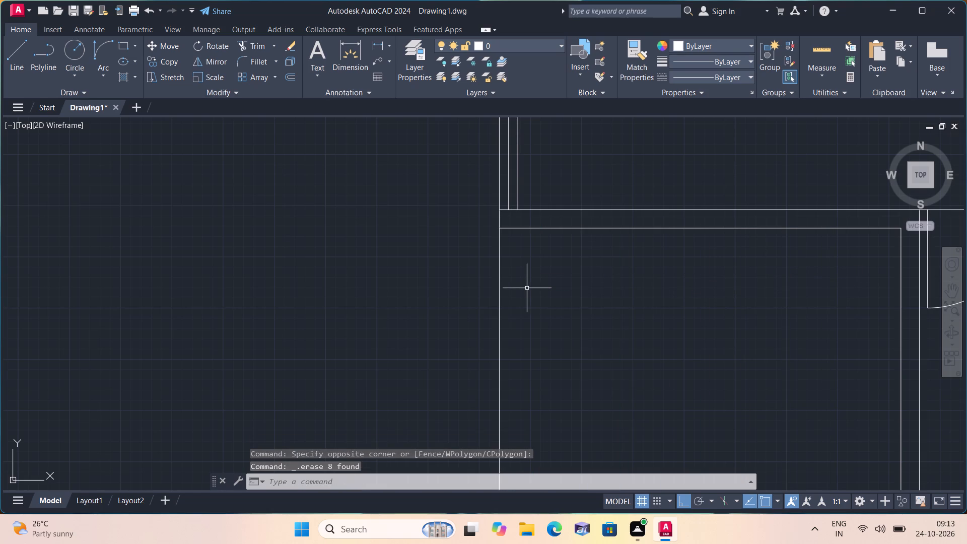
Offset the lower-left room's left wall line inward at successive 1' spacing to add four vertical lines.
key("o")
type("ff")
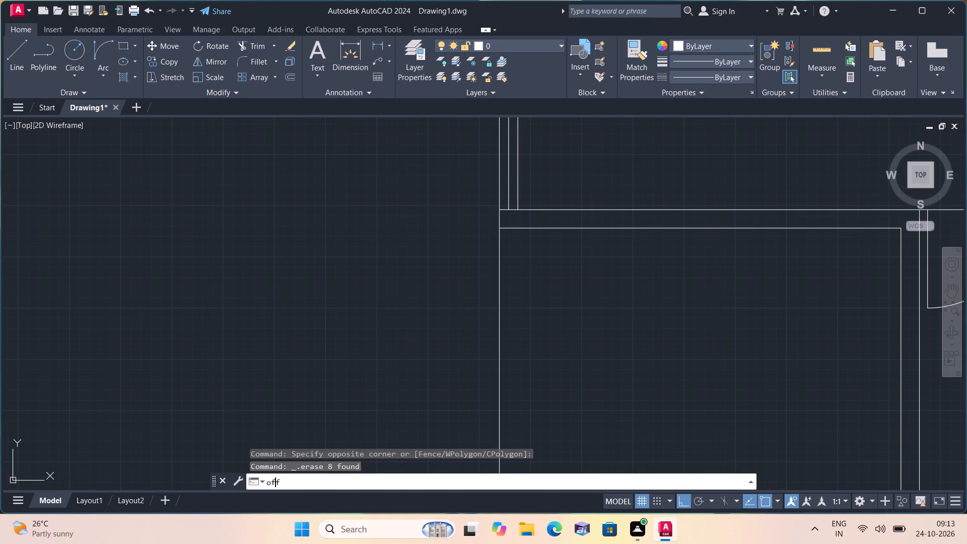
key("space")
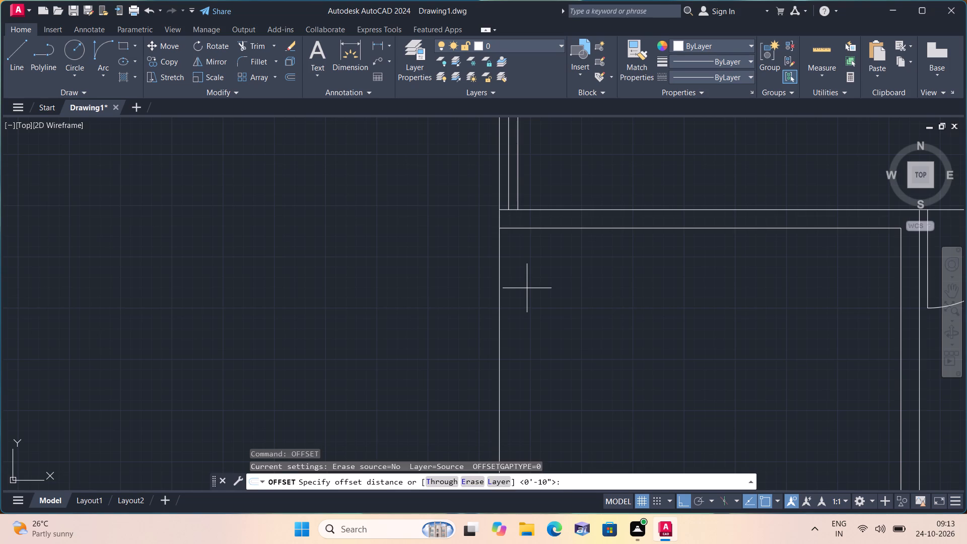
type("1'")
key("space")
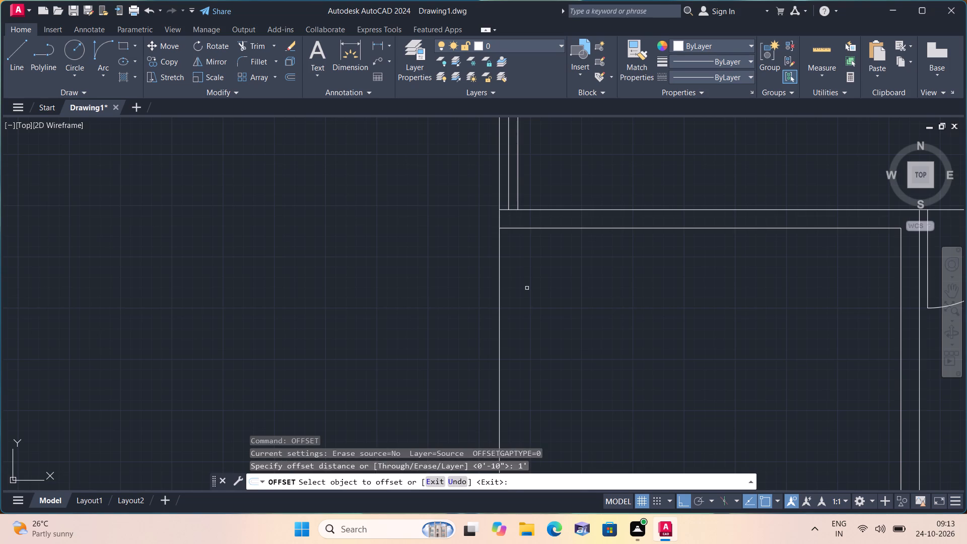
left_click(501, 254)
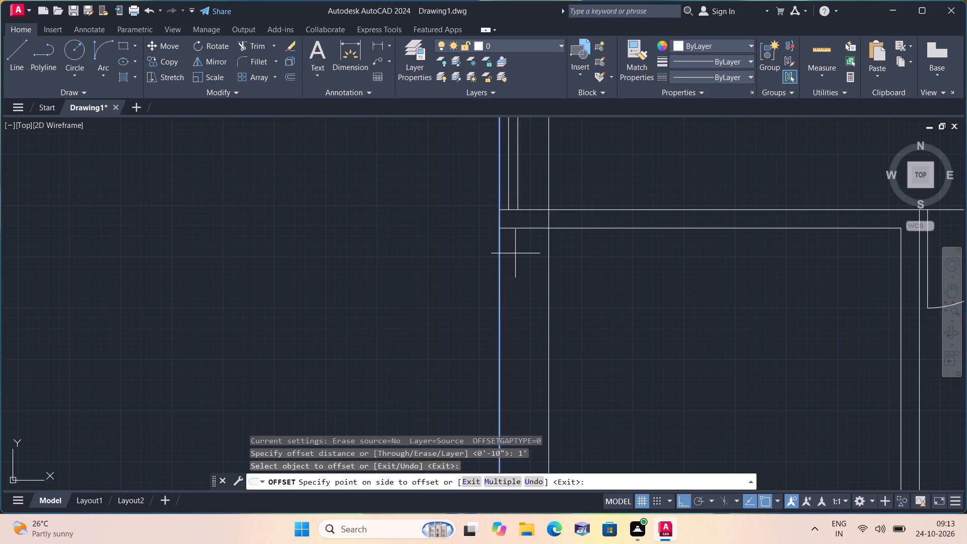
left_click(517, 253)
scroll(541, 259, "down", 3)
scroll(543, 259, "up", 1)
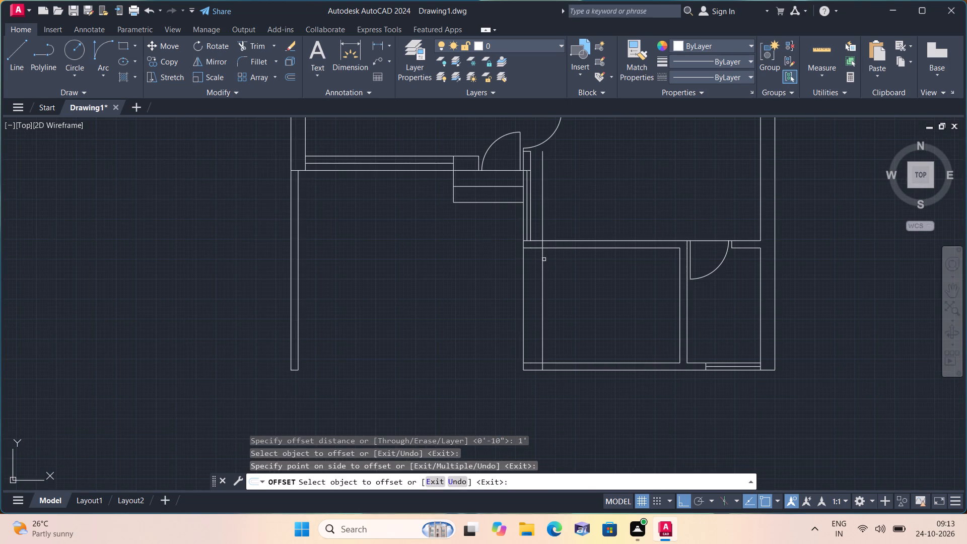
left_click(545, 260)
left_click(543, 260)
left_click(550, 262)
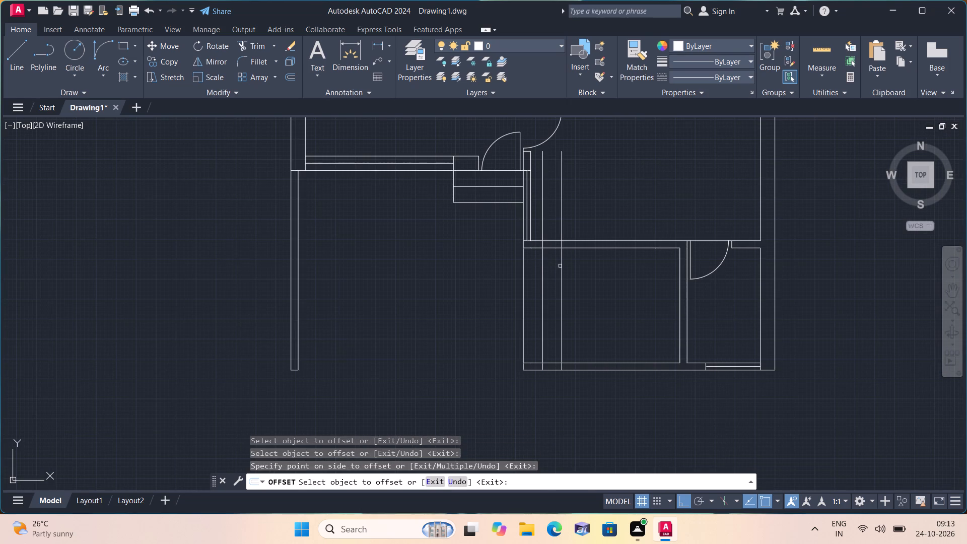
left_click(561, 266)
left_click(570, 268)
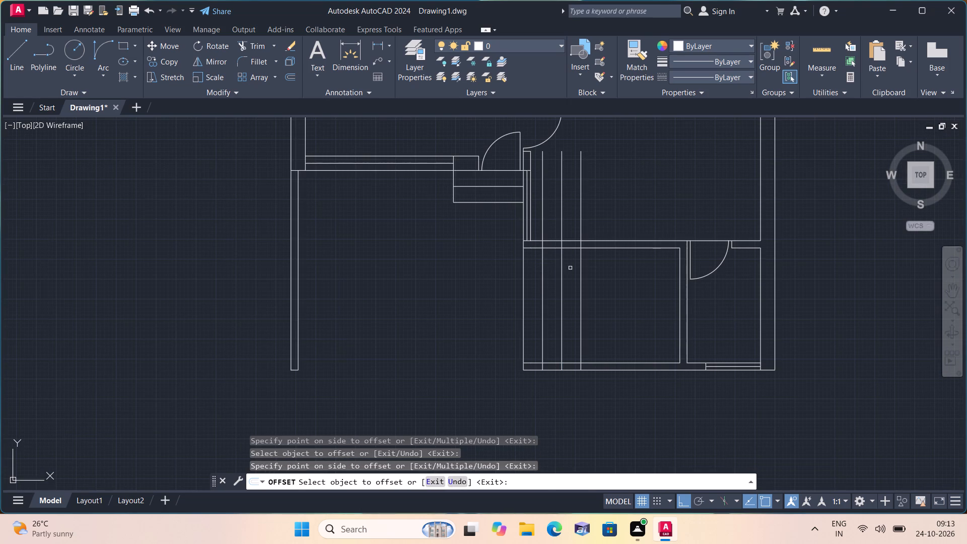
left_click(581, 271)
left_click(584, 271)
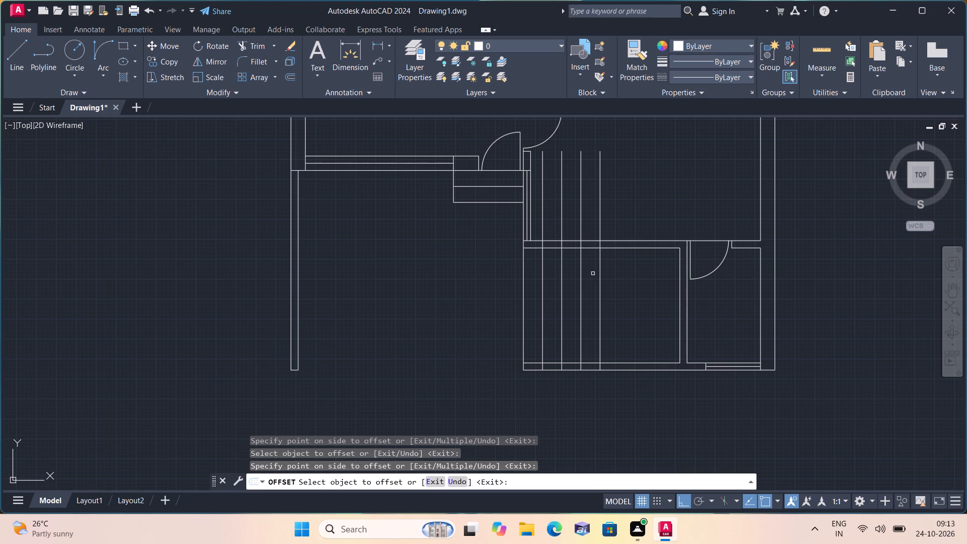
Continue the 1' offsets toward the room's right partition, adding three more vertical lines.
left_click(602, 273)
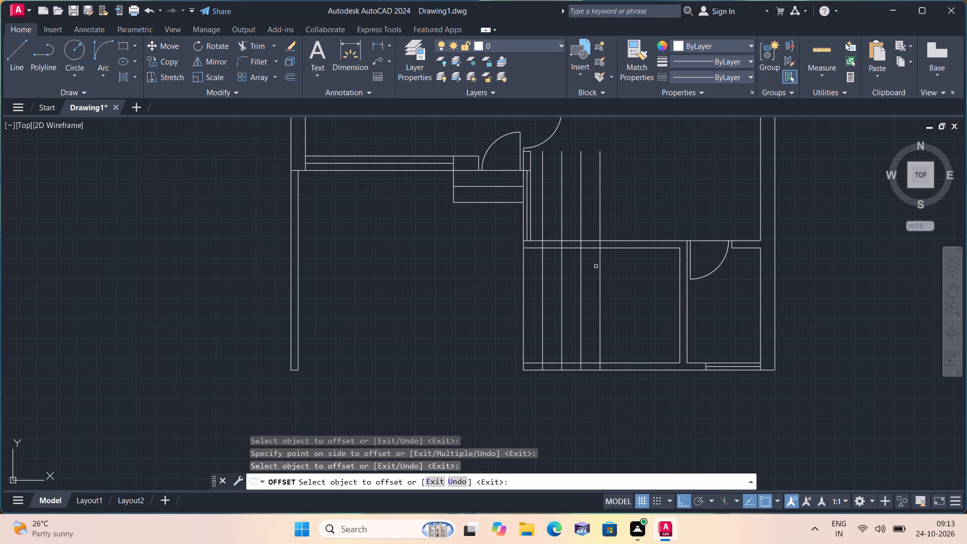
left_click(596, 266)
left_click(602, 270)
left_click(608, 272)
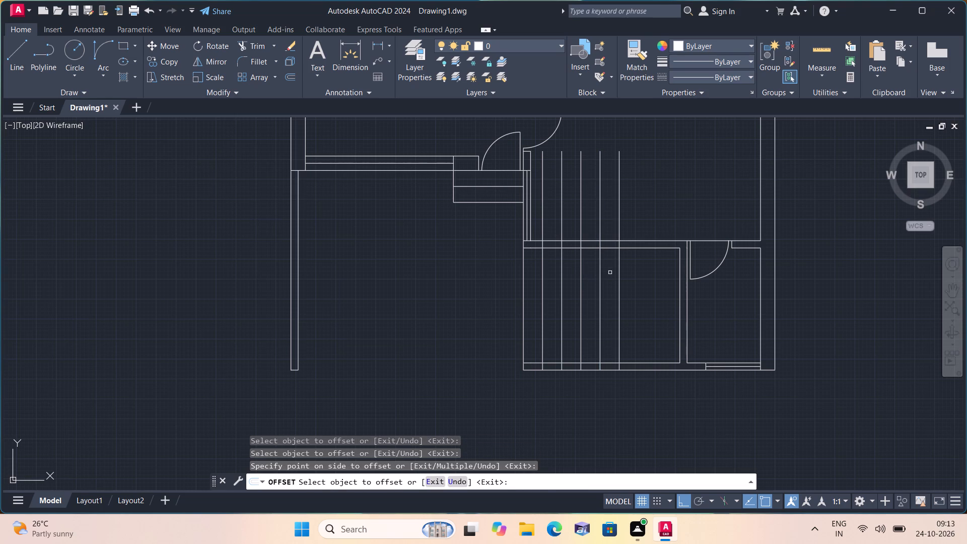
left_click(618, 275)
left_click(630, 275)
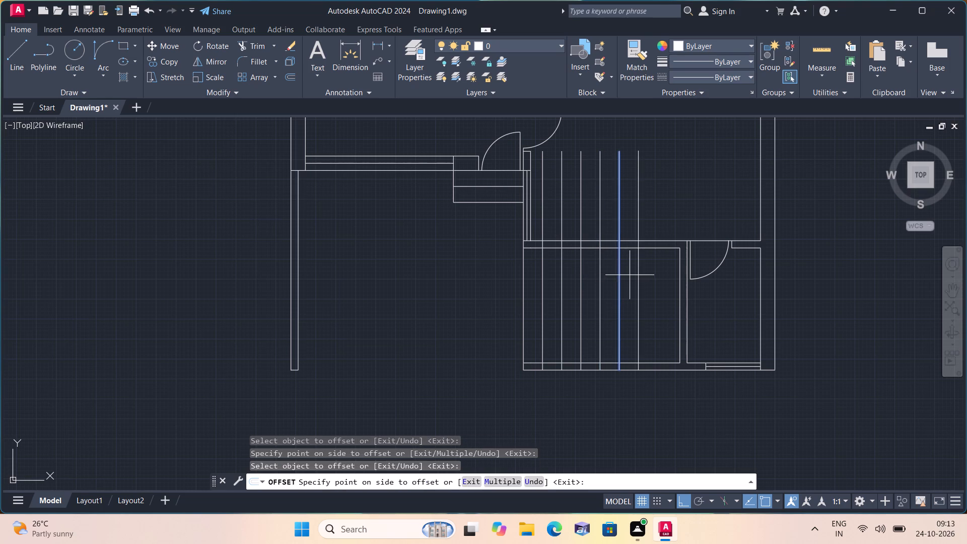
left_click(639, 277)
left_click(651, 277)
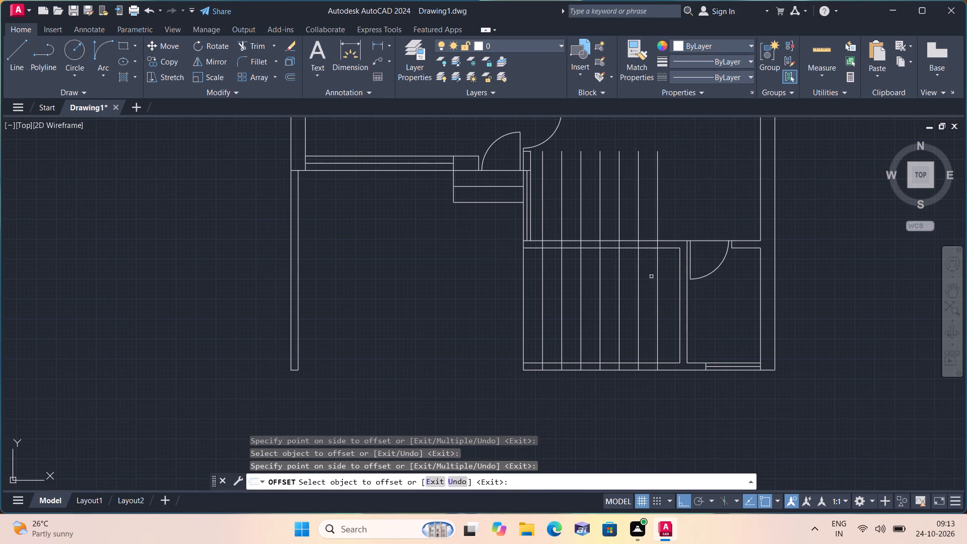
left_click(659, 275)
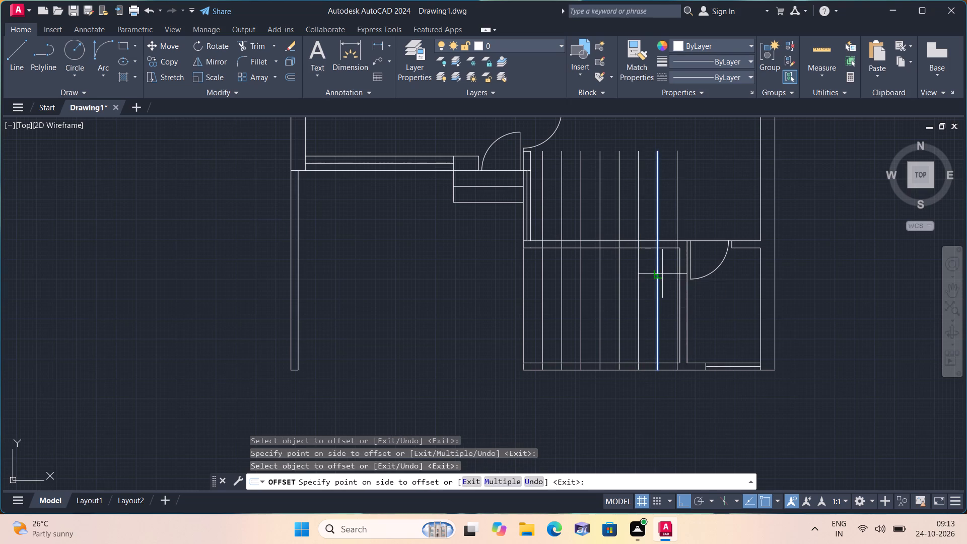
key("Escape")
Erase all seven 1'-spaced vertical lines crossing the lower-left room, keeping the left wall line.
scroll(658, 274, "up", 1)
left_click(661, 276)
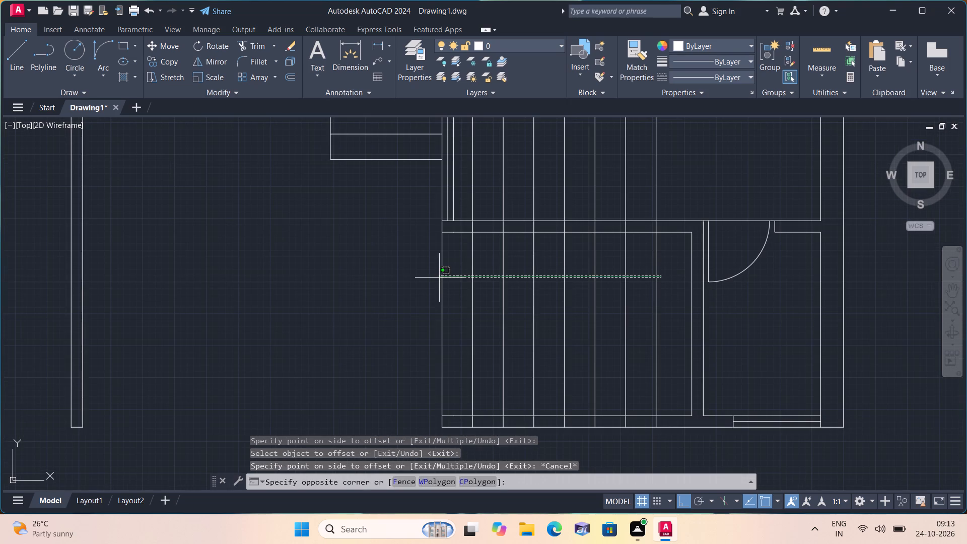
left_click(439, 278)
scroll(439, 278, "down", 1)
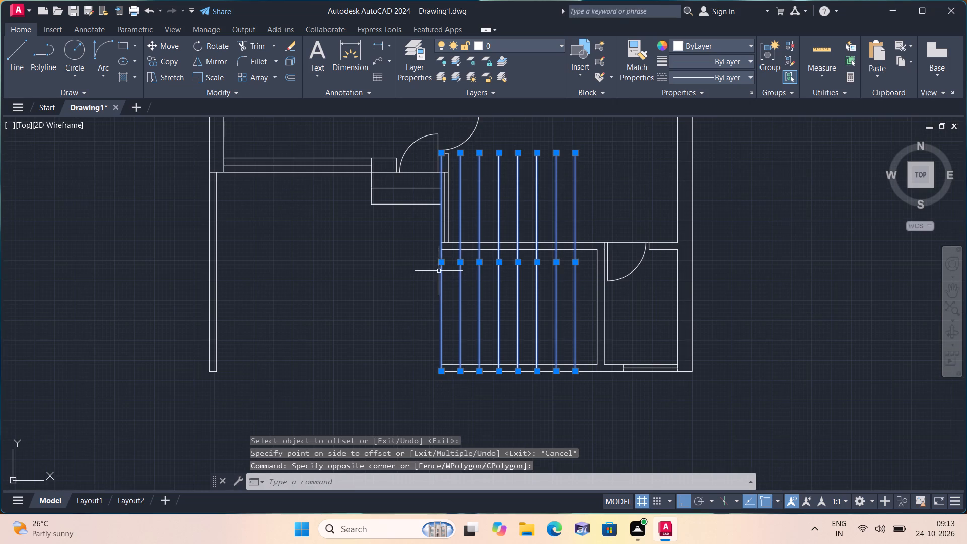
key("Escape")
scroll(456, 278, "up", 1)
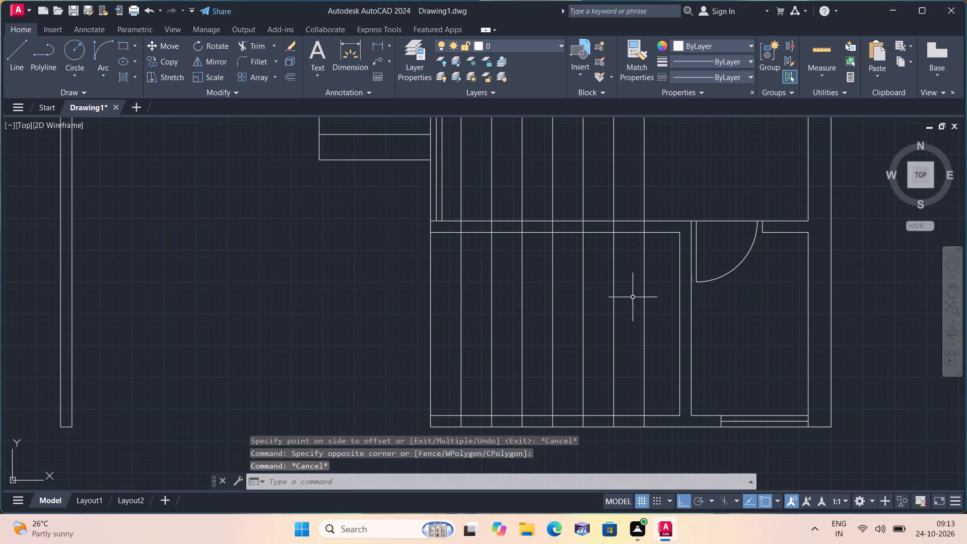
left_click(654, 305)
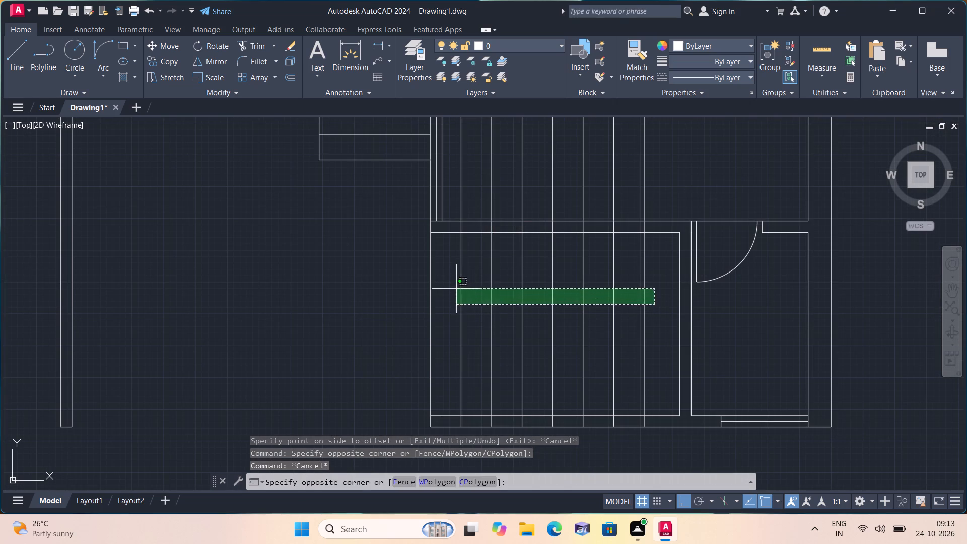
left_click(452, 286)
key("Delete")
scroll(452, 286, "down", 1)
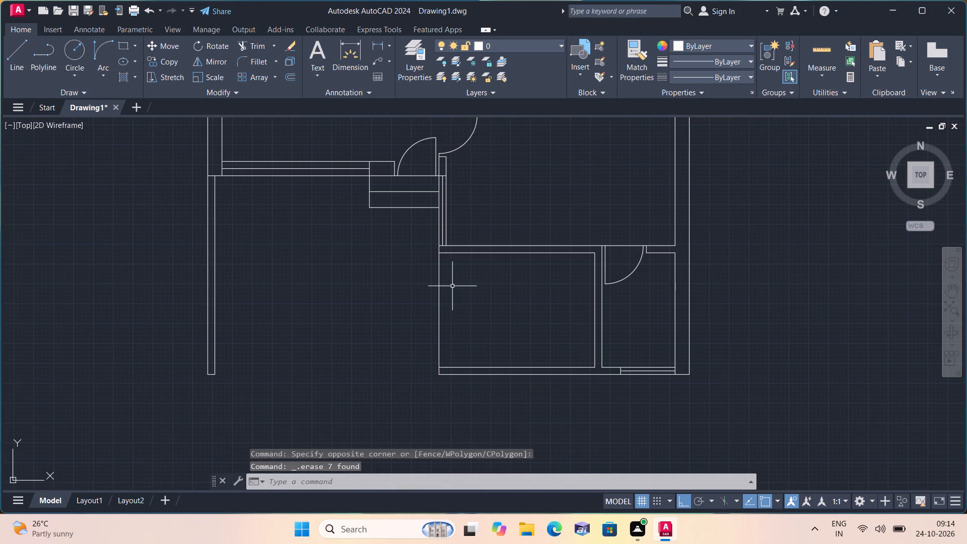
Offset the lower-left room's right partition face toward the left wall at successive 11" spacing to add five vertical lines.
type("off")
key("space")
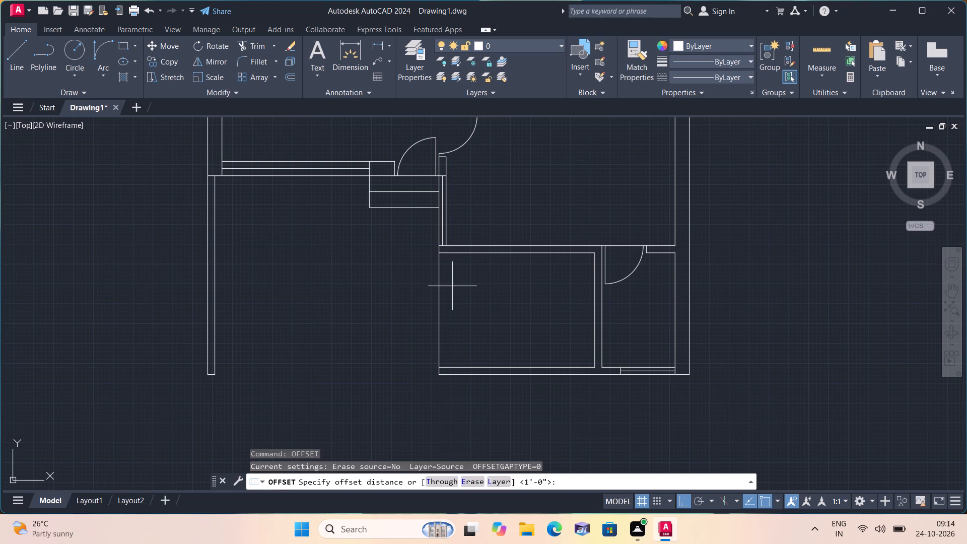
type("11\"")
key("space")
scroll(571, 339, "up", 1)
left_click(607, 350)
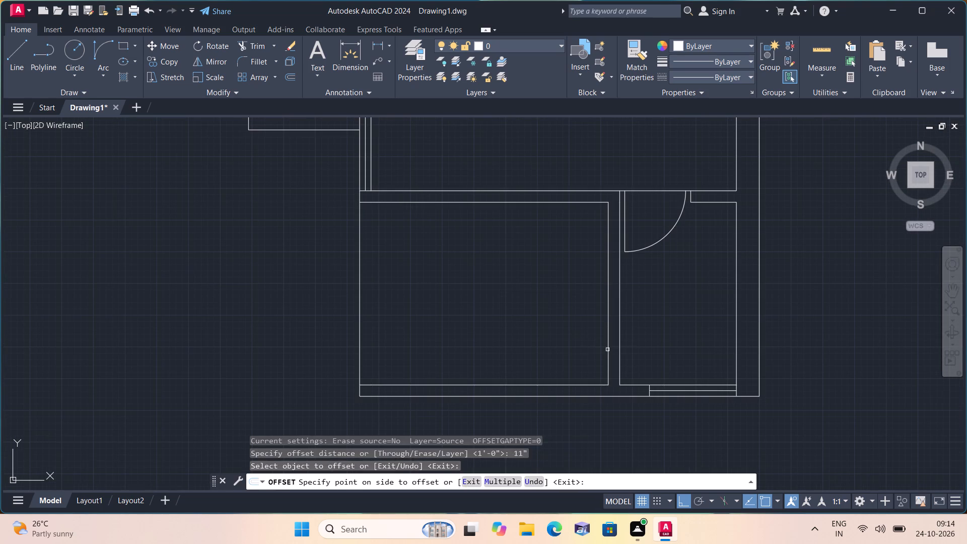
left_click(566, 343)
left_click(579, 350)
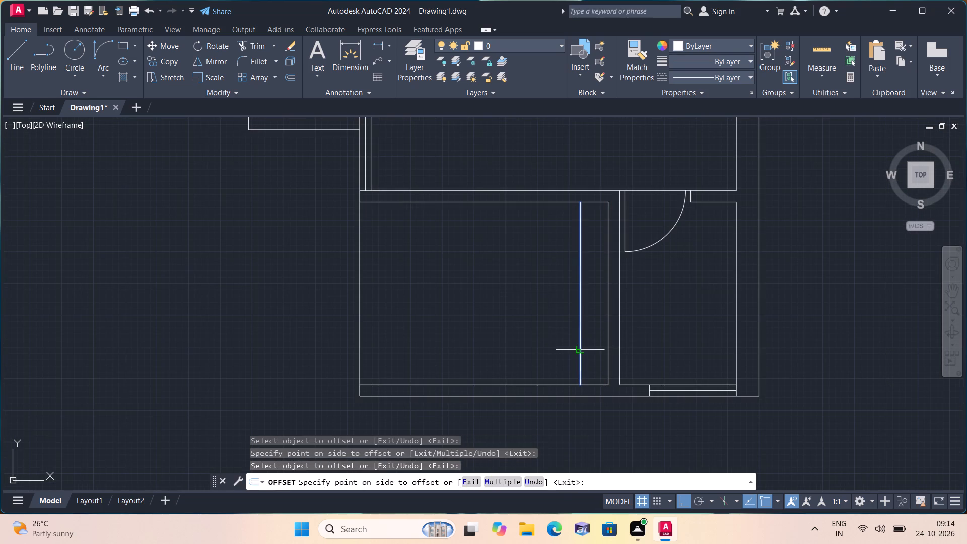
left_click(565, 343)
left_click(553, 333)
left_click(535, 322)
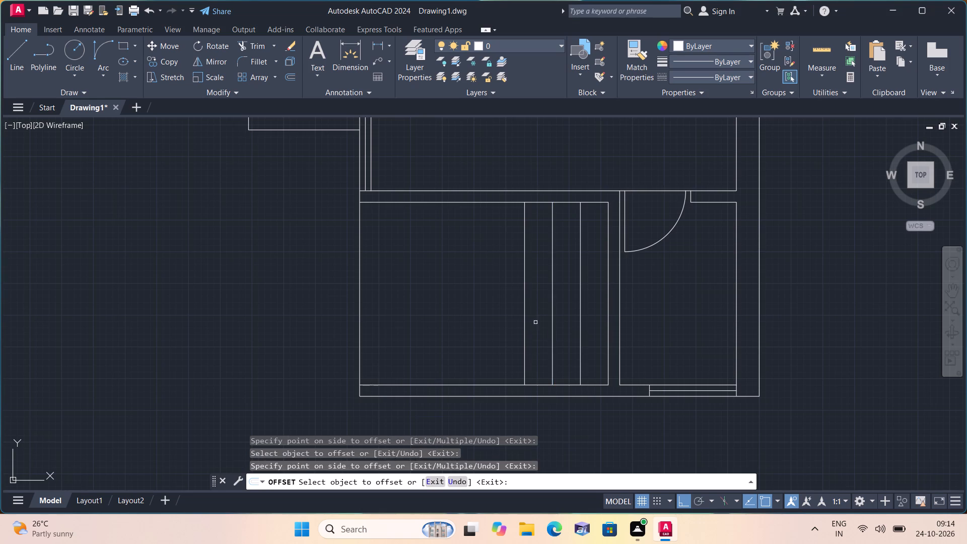
left_click(525, 306)
left_click(502, 290)
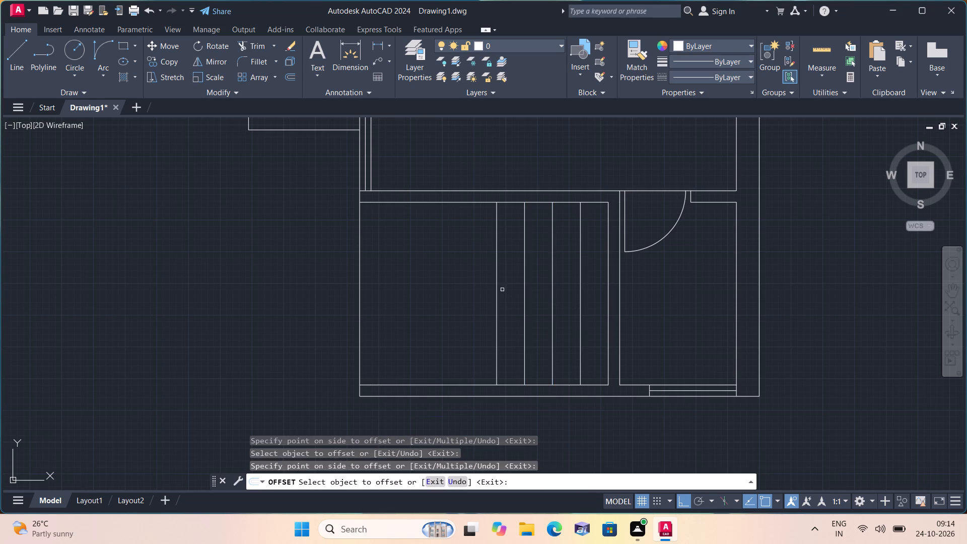
left_click(497, 283)
left_click(490, 281)
Continue the 11" offsets across the room until the last vertical line falls just outside the left wall line.
left_click(470, 260)
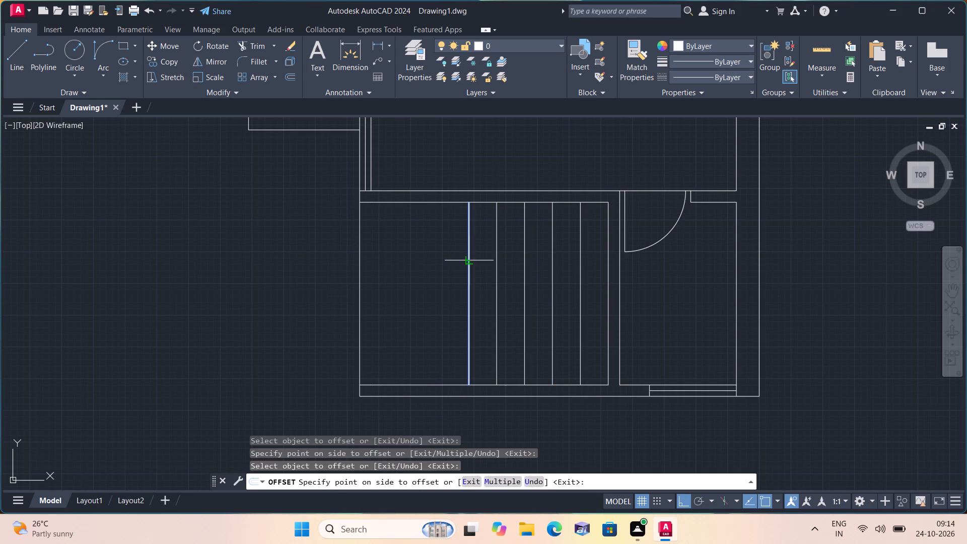
left_click(466, 256)
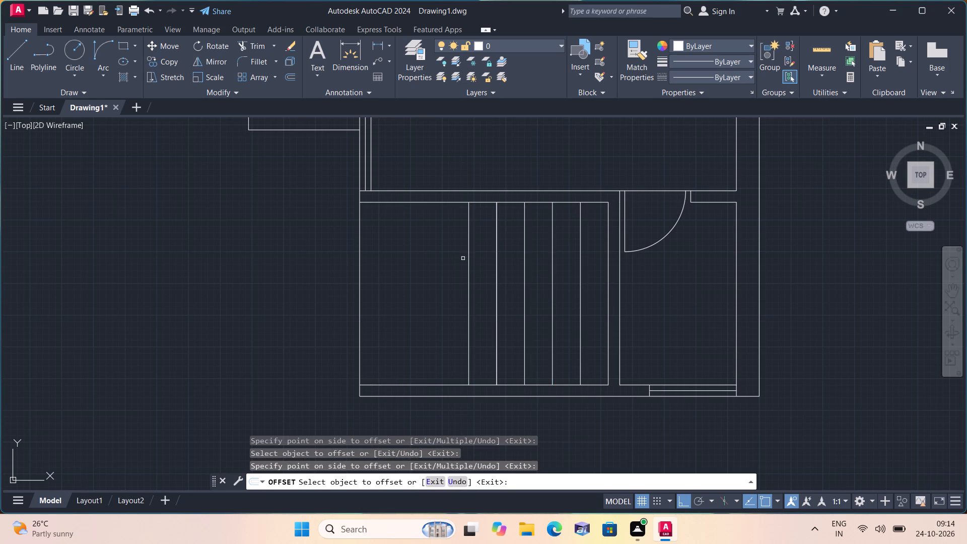
left_click(469, 264)
left_click(454, 260)
left_click(437, 242)
left_click(439, 246)
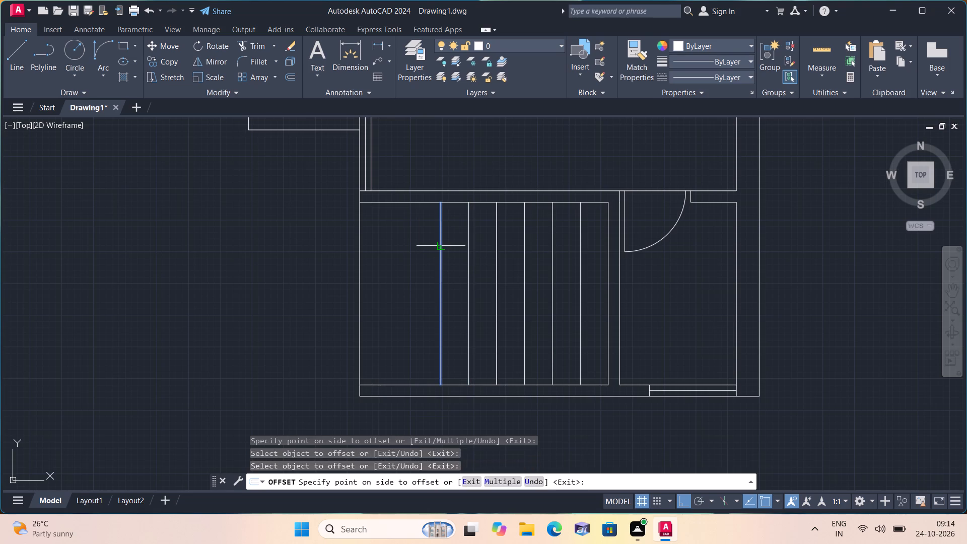
left_click(427, 248)
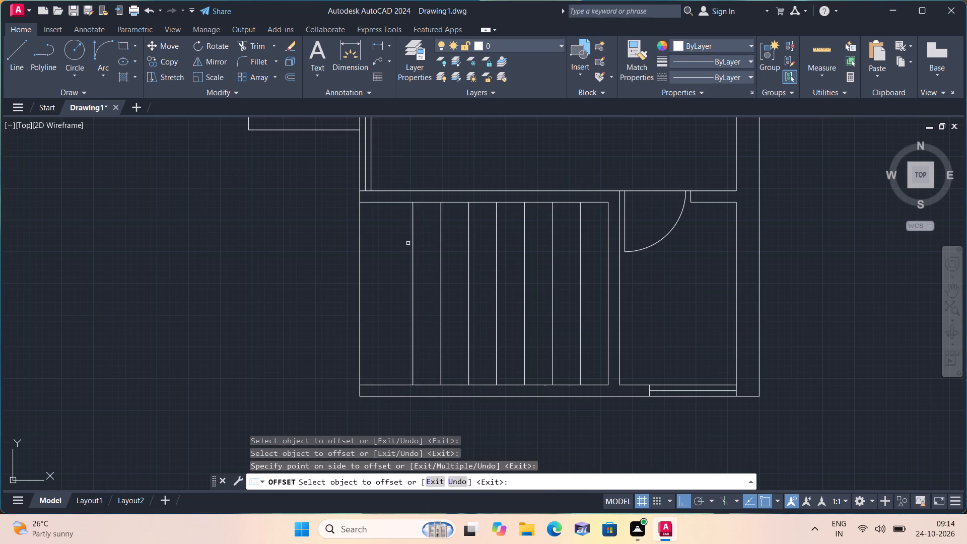
left_click(413, 244)
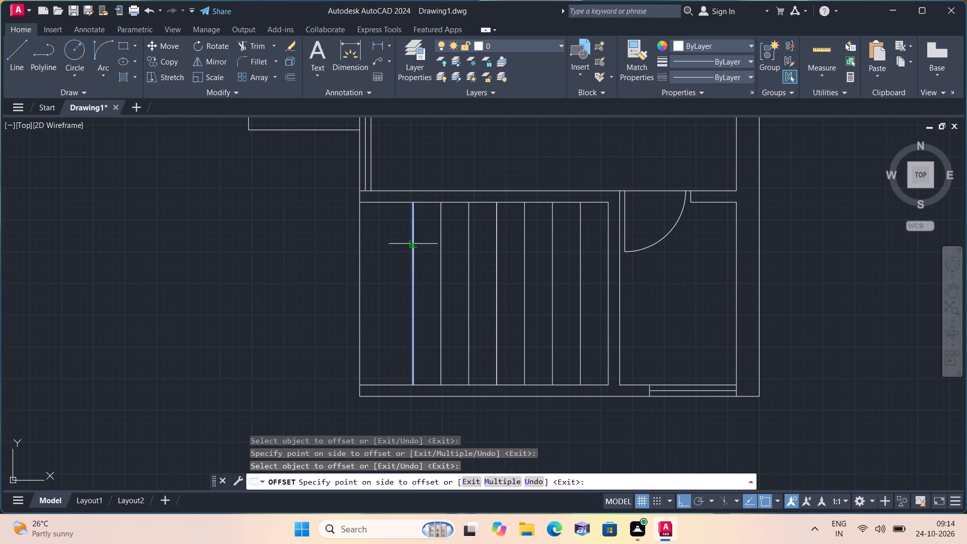
left_click(370, 240)
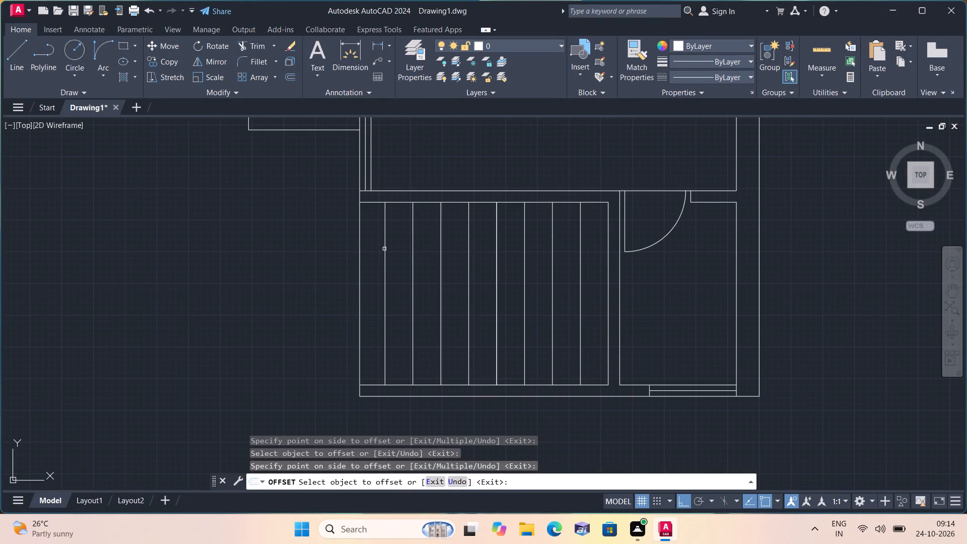
left_click(384, 249)
left_click(310, 248)
key("space")
Trim away the lower-left room's original left wall line, keeping the outermost 11"-offset line just outside it.
type("trim")
key("space")
scroll(349, 266, "up", 2)
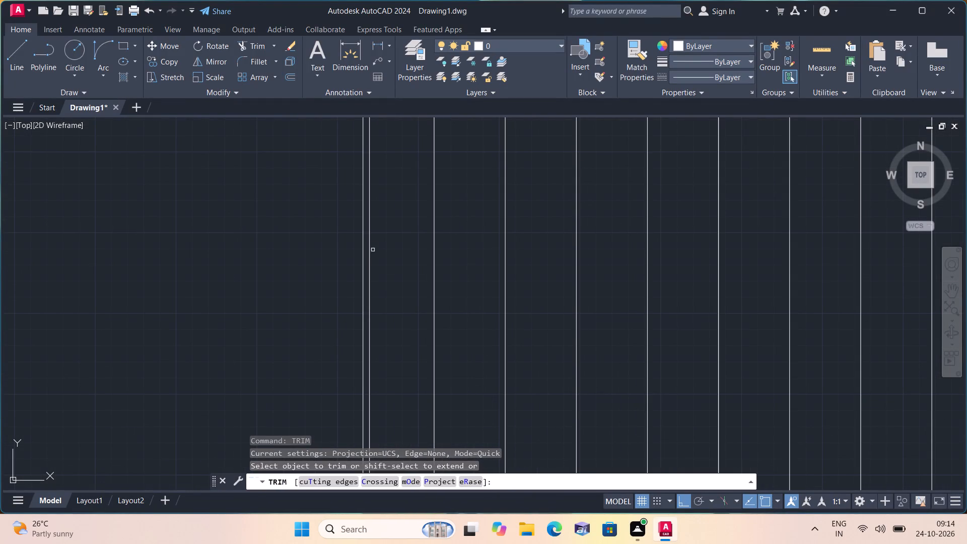
left_click(369, 247)
scroll(369, 247, "down", 3)
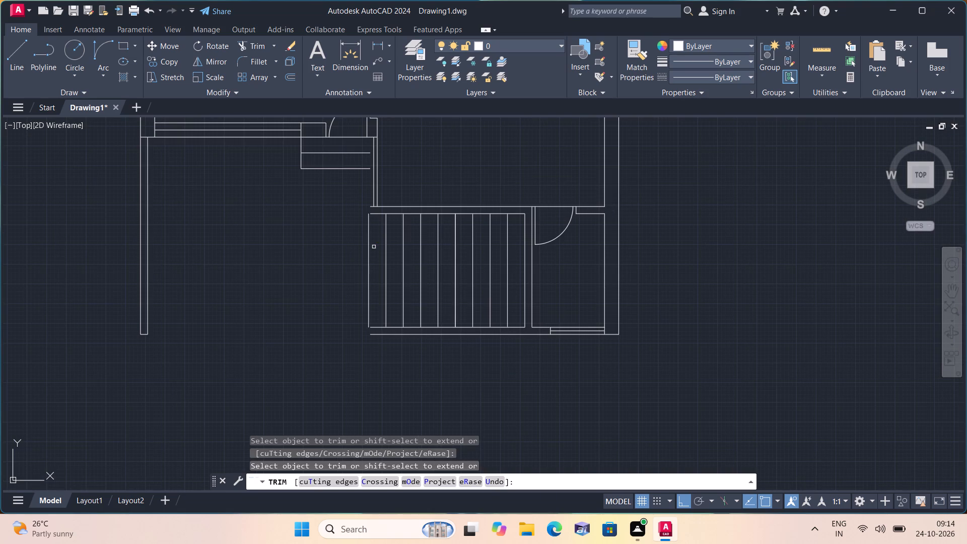
key("ctrl+z")
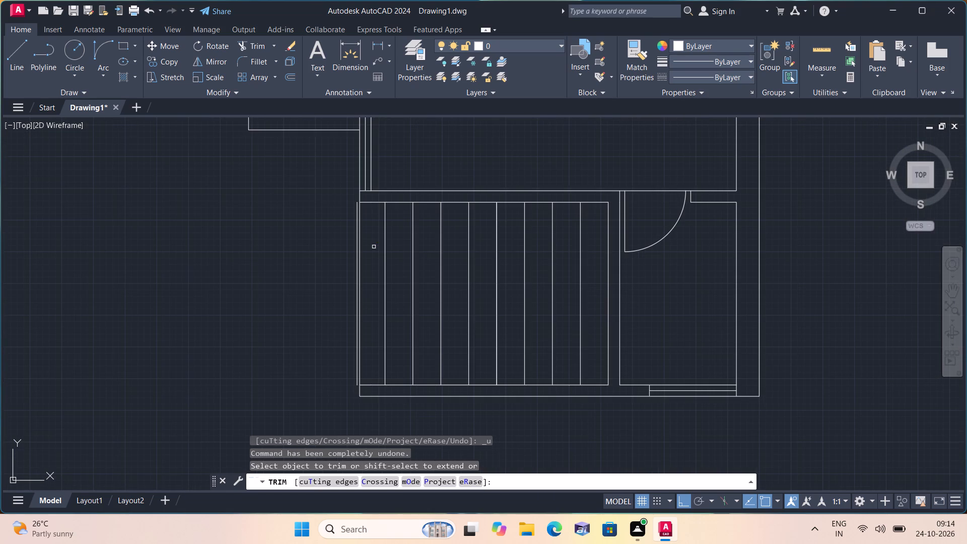
scroll(372, 278, "up", 1)
scroll(357, 249, "down", 1)
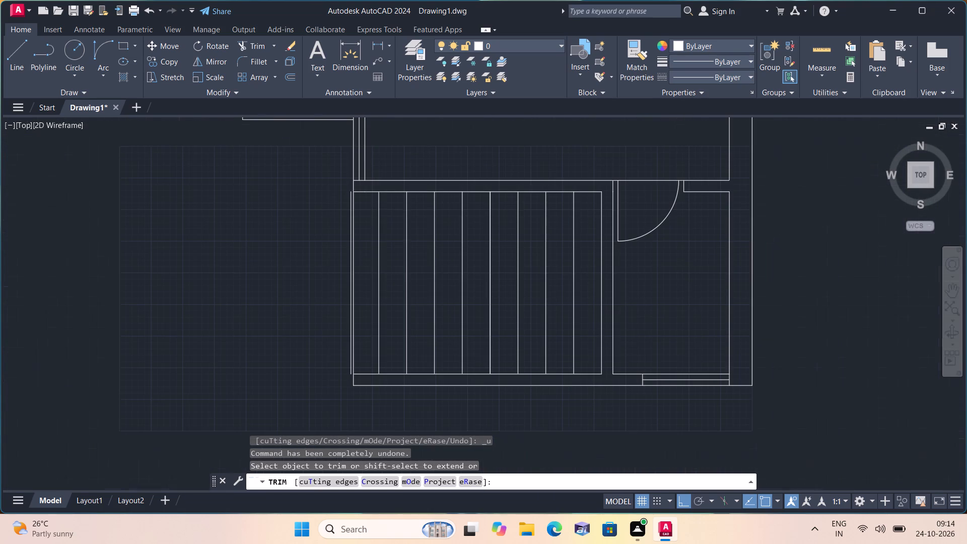
left_click(353, 241)
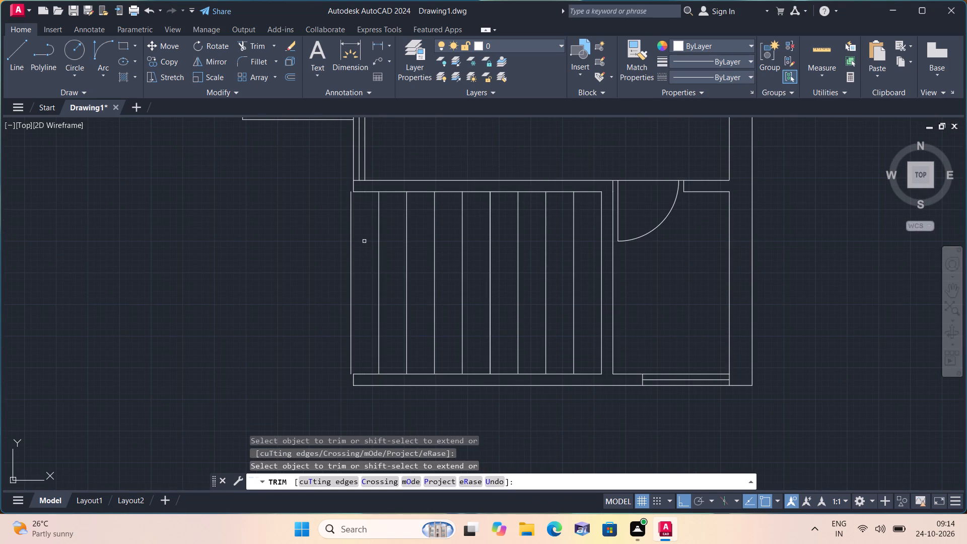
key("Escape")
Extend the lower-left room's upper and lower inner wall lines out to the outermost vertical step line.
type("exte")
key("space")
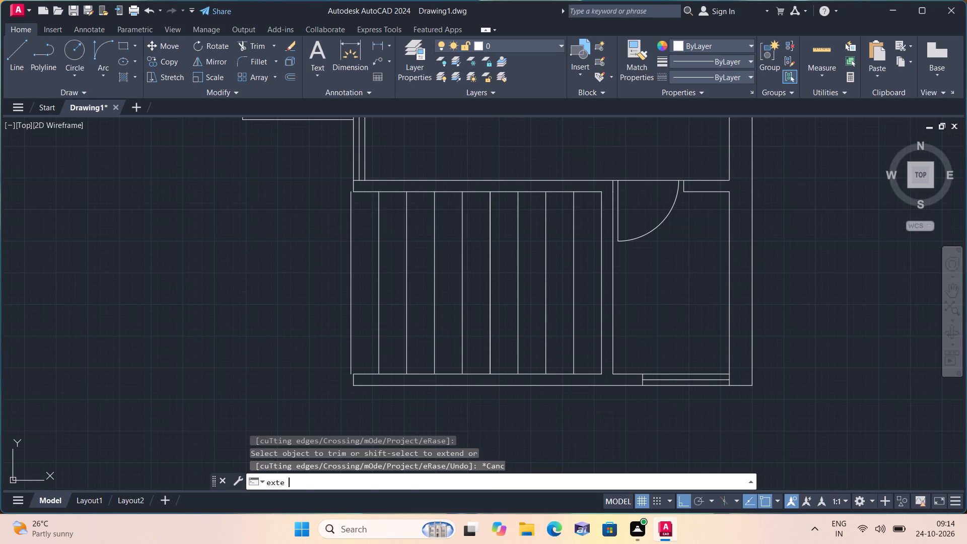
scroll(361, 190, "up", 2)
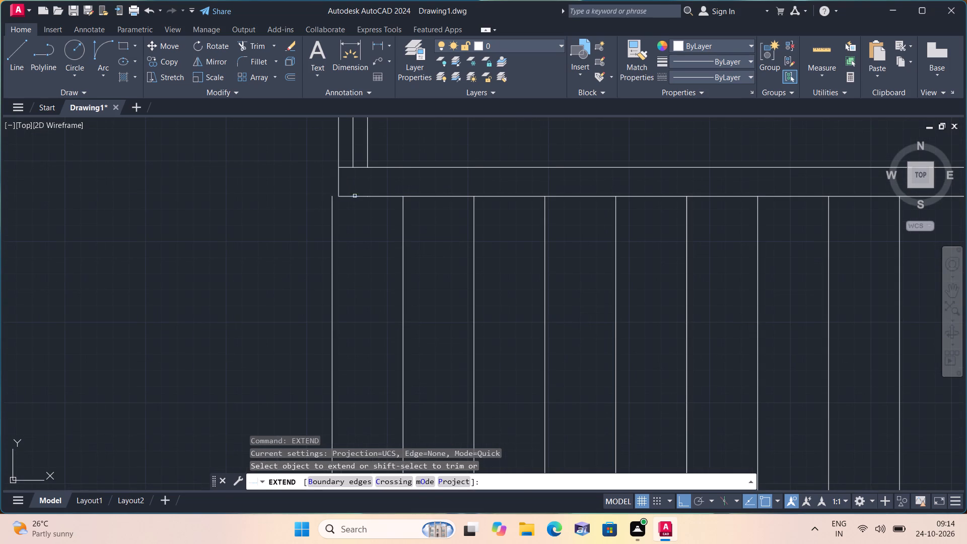
left_click(346, 196)
scroll(365, 283, "down", 1)
middle_click_drag(365, 291, 382, 151)
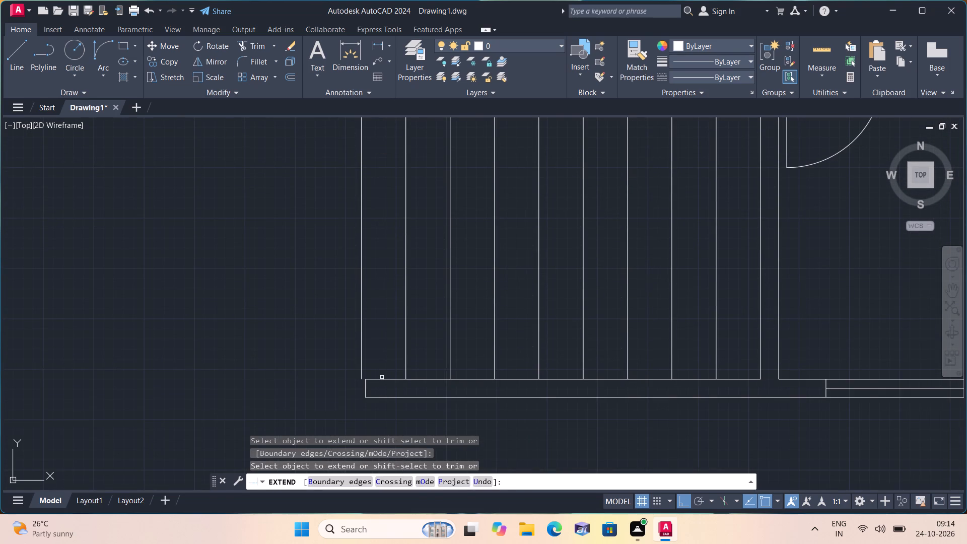
left_click(382, 380)
left_click(380, 380)
key("Escape")
Draw a horizontal line across the lower-left room from the outermost line's midpoint to the right partition face.
scroll(388, 316, "down", 2)
type("l")
key("space")
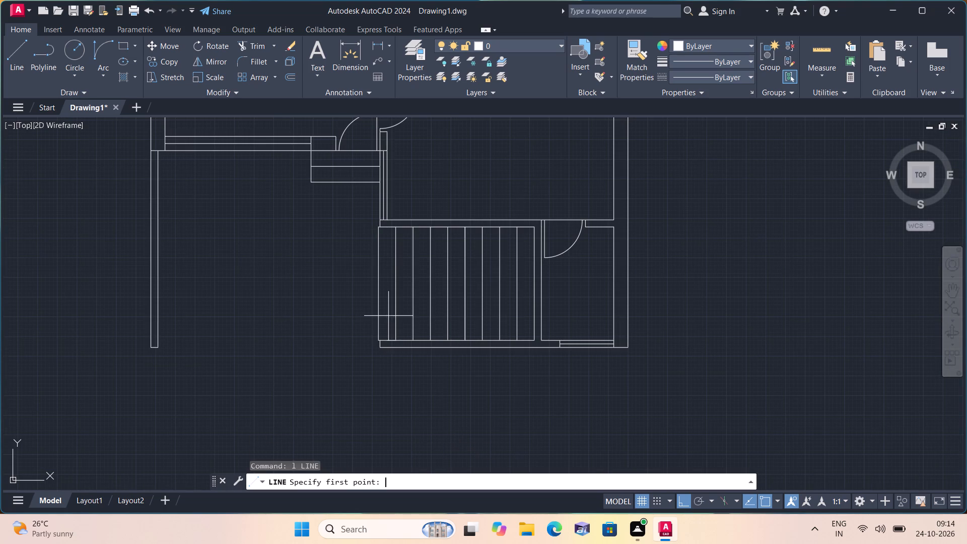
left_click(377, 282)
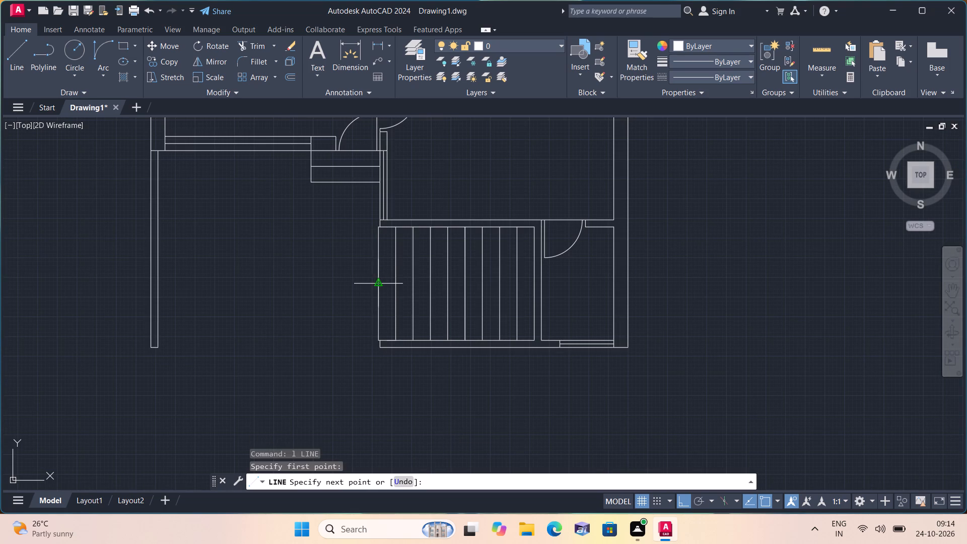
left_click(531, 284)
key("space")
Trim the outermost vertical line below the horizontal divider and the stub overhanging the bottom wall's left end.
type("trim")
key("space")
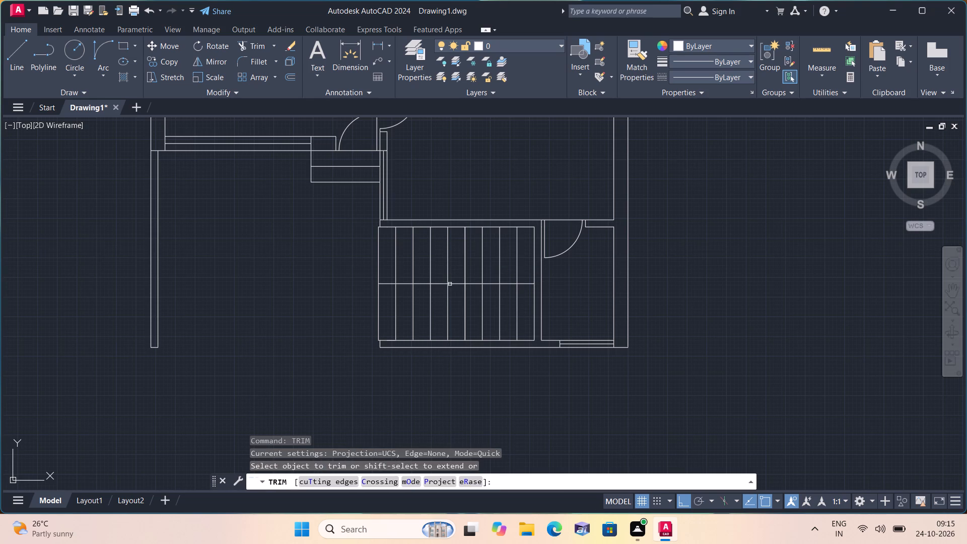
scroll(426, 295, "down", 1)
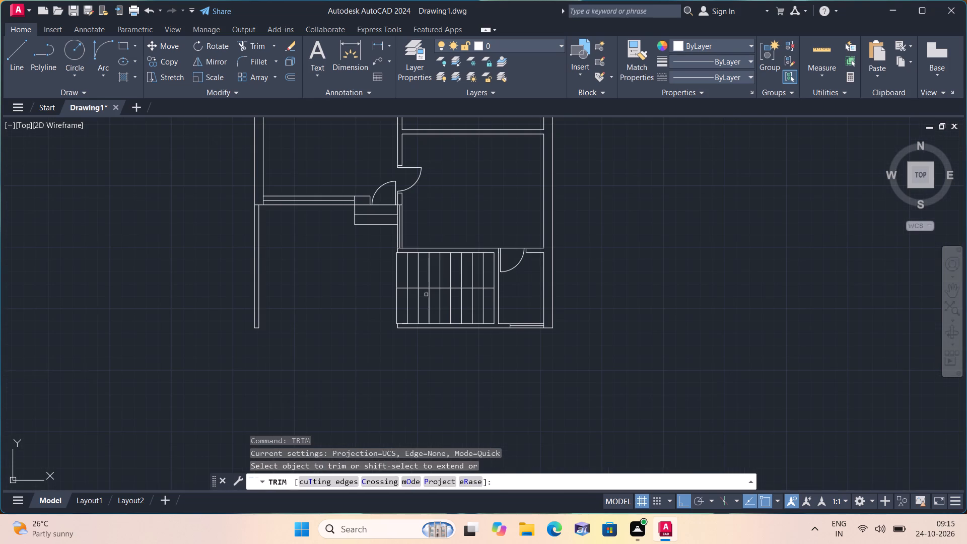
scroll(426, 295, "up", 1)
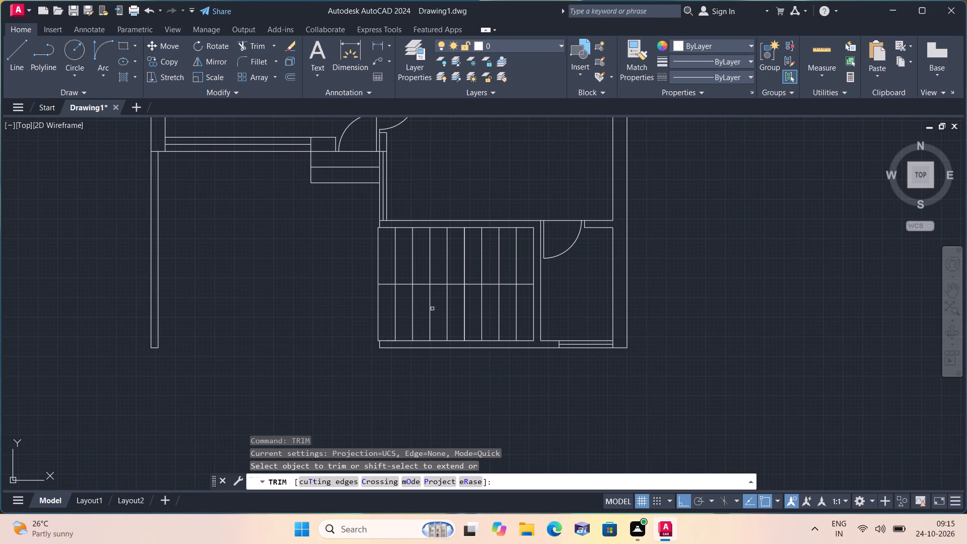
scroll(436, 316, "up", 1)
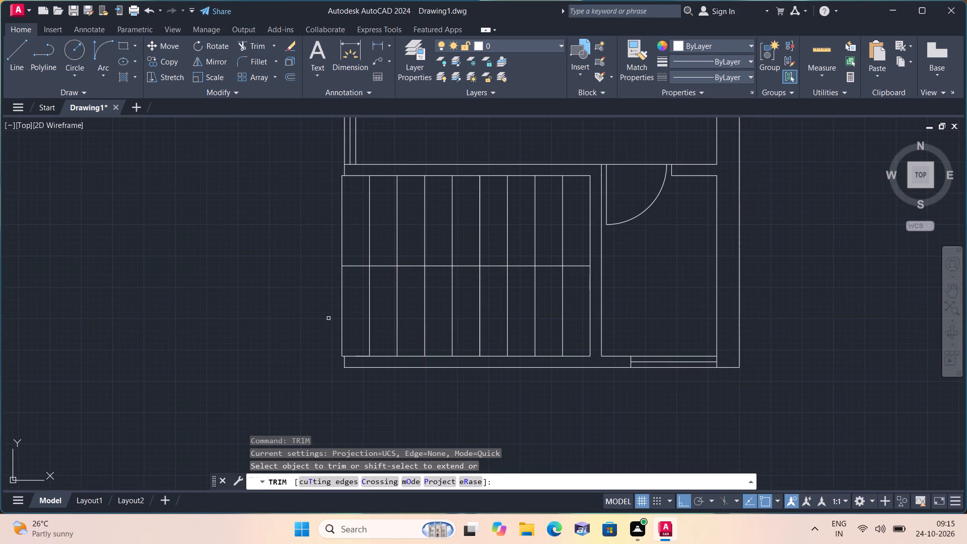
left_click(328, 318)
left_click(345, 319)
scroll(343, 354, "up", 1)
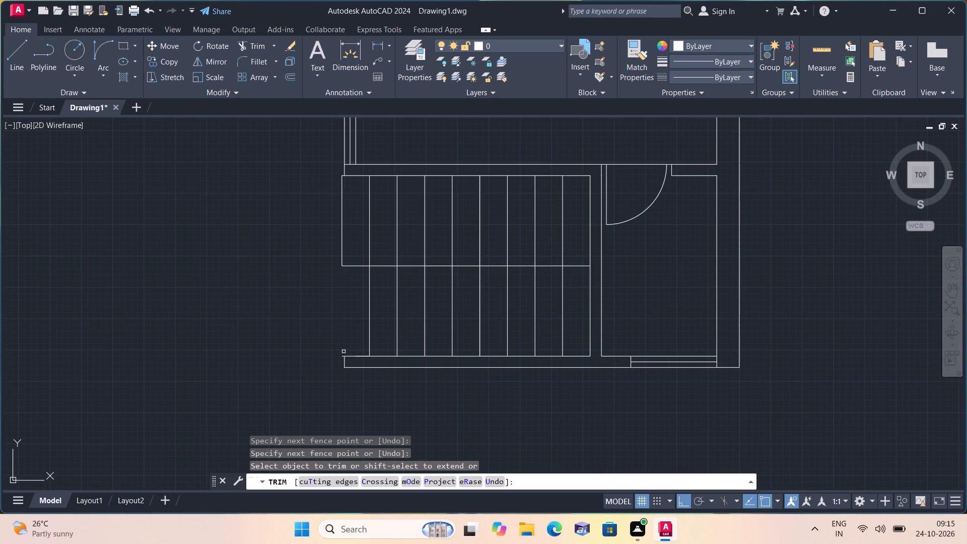
scroll(343, 354, "up", 1)
left_click(342, 358)
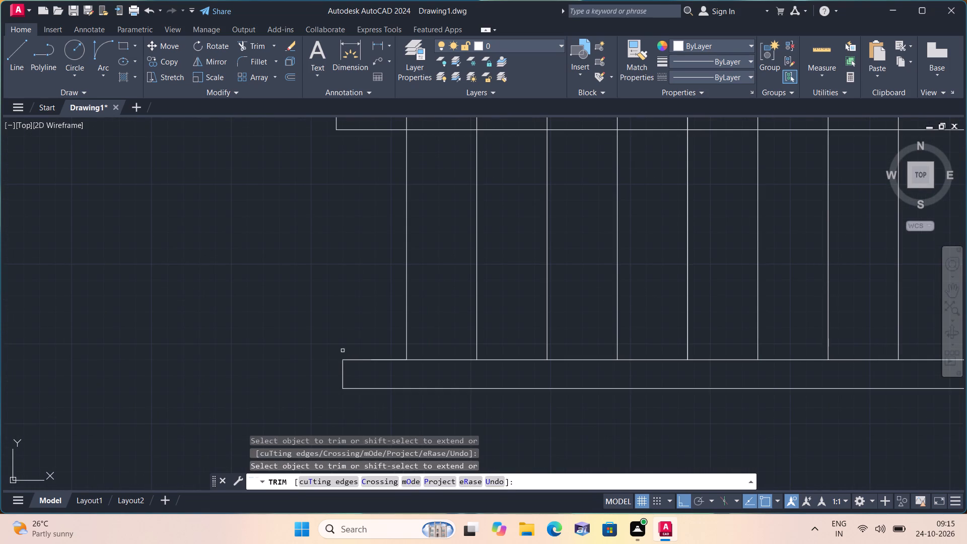
Trim away all remaining 11"-spaced step lines below and above the room's horizontal divider, including the outermost line's upper half.
scroll(352, 316, "down", 2)
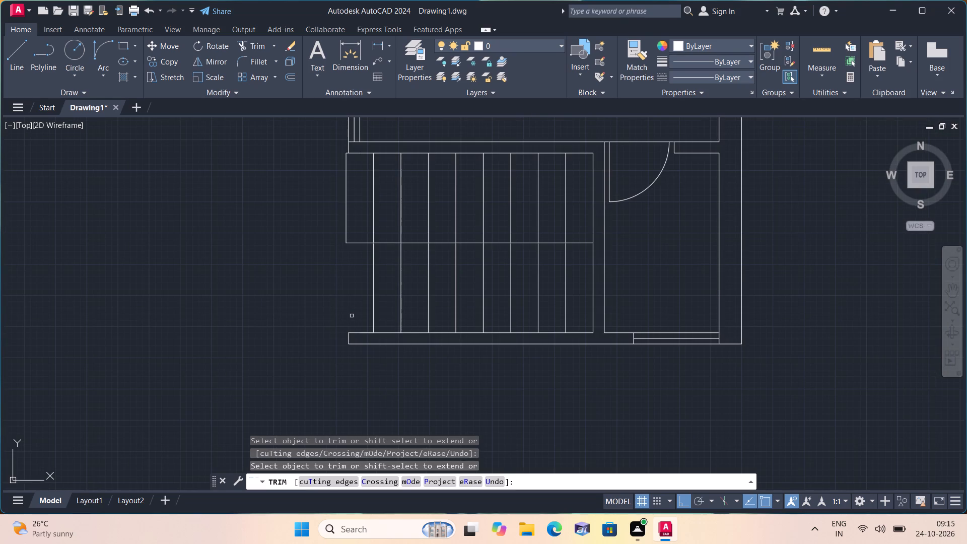
scroll(352, 316, "down", 1)
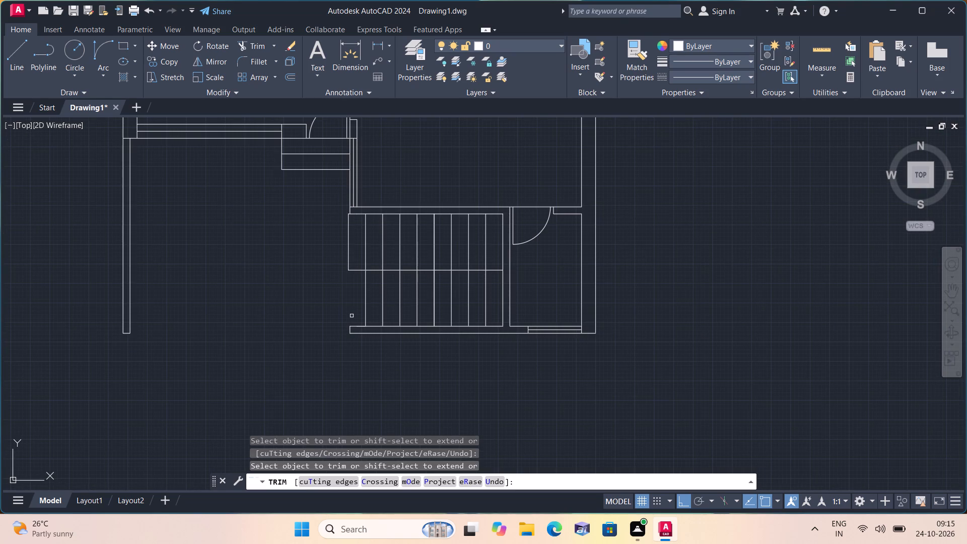
scroll(400, 264, "up", 1)
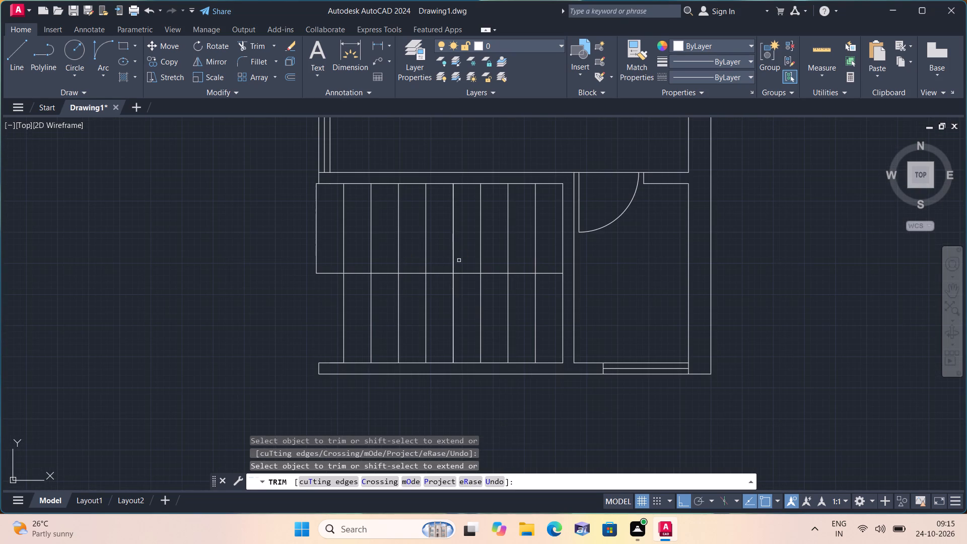
scroll(459, 260, "down", 1)
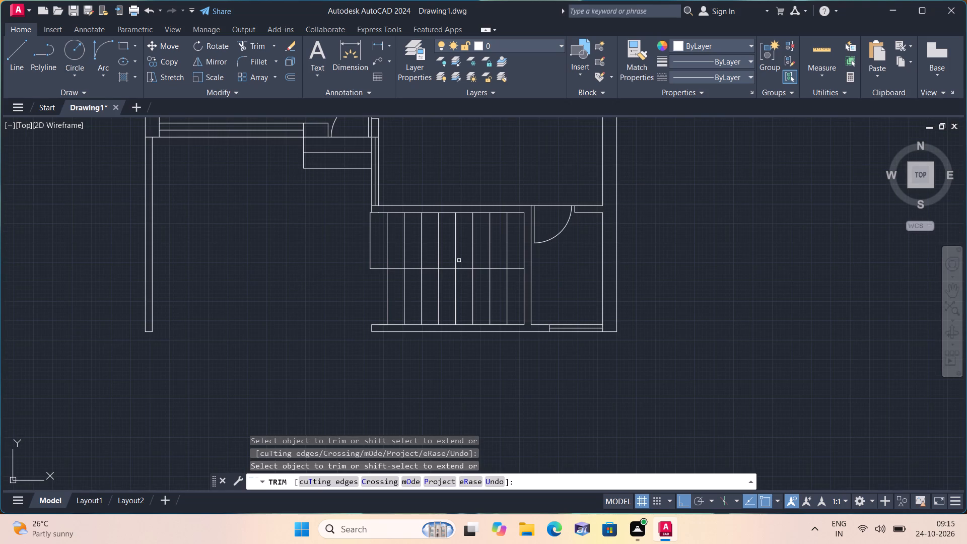
scroll(486, 282, "up", 1)
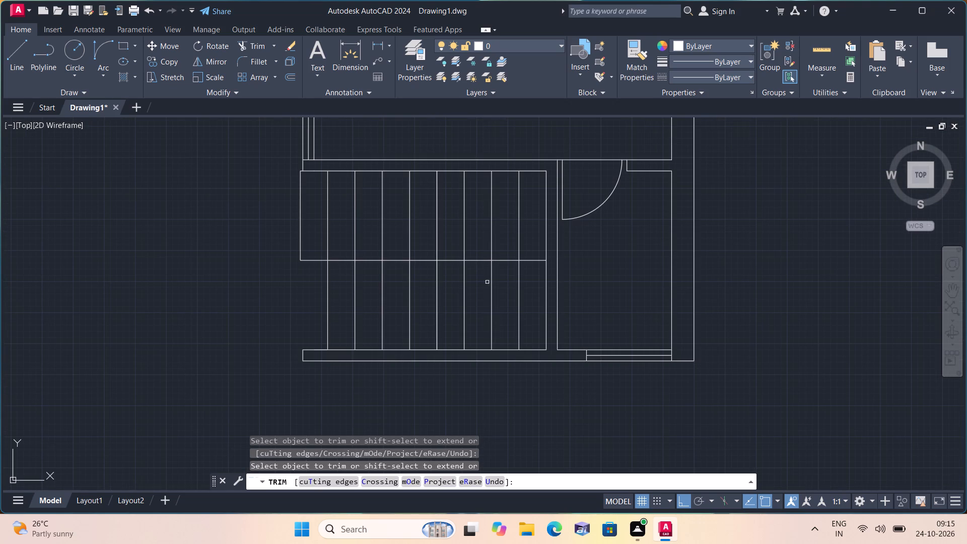
left_click(520, 283)
left_click_drag(518, 283, 518, 283)
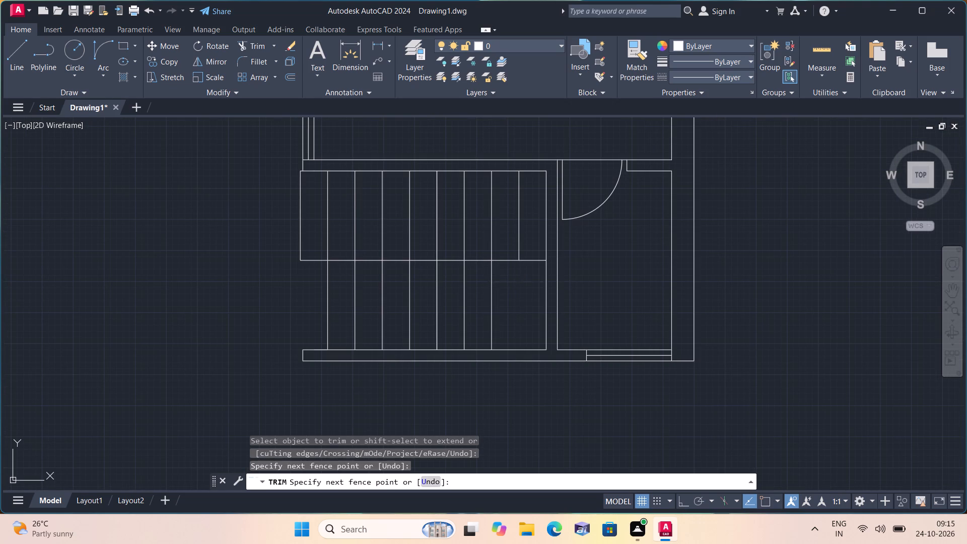
left_click_drag(518, 283, 309, 300)
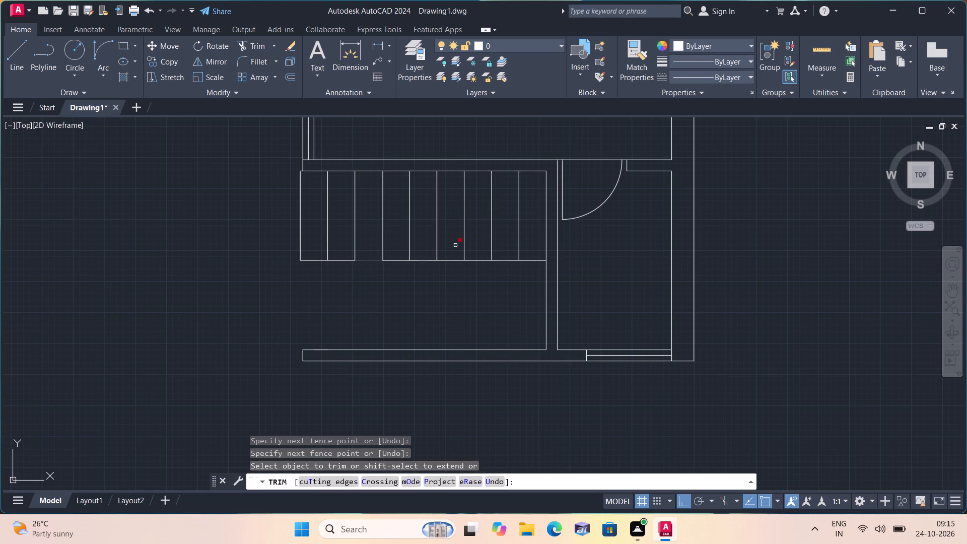
left_click(527, 229)
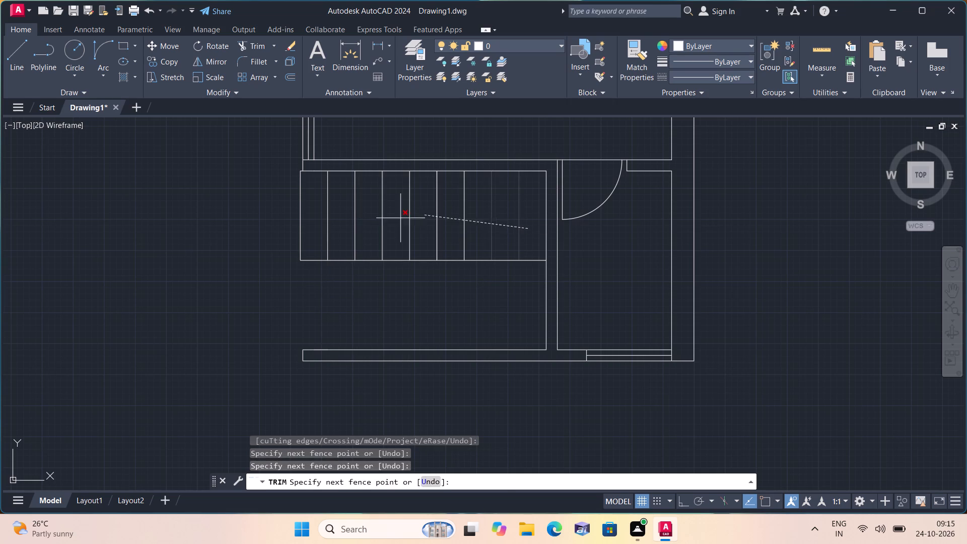
left_click(256, 226)
scroll(277, 178, "up", 2)
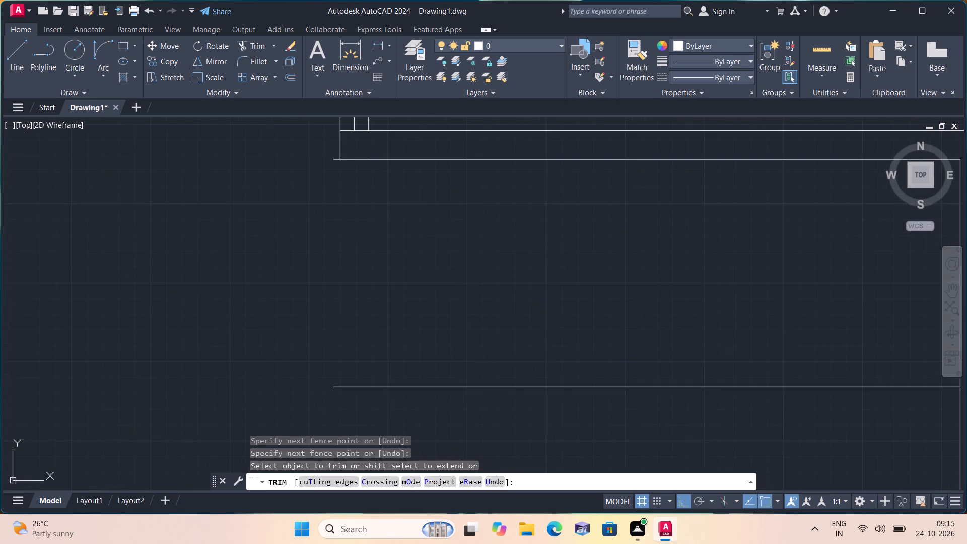
scroll(321, 228, "down", 2)
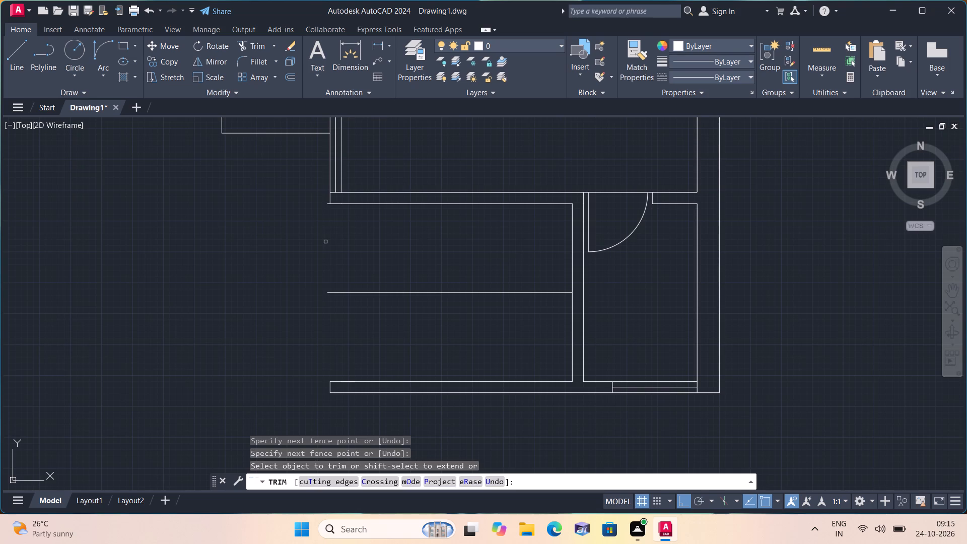
key("Escape")
Offset the lower-left room's right partition face repeatedly to the left at 10" spacing to make the first five step lines.
type("off")
key("space")
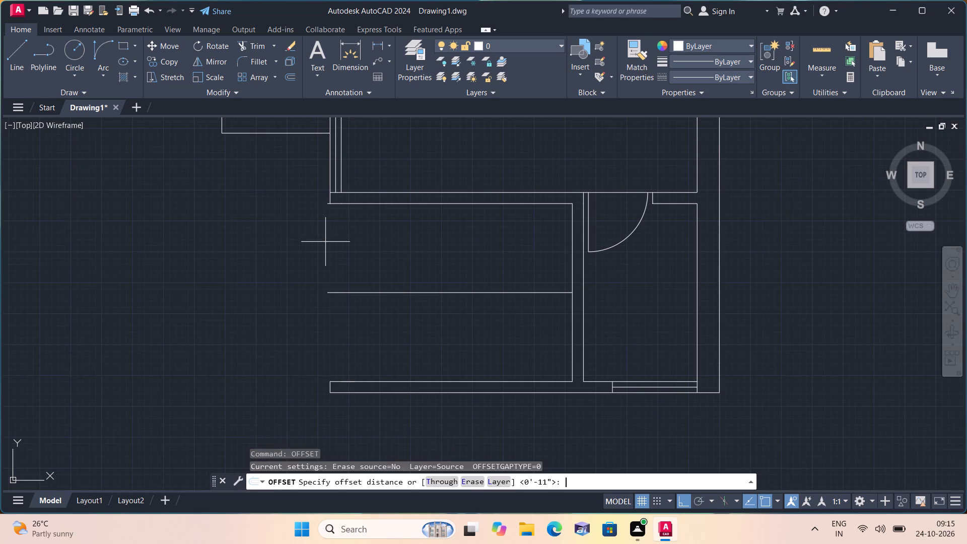
type("10\"")
key("space")
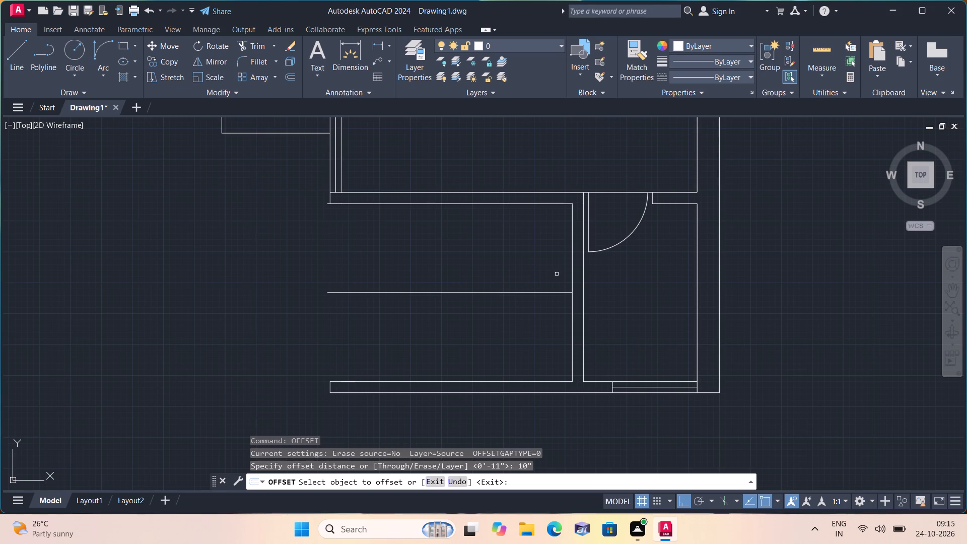
left_click(571, 278)
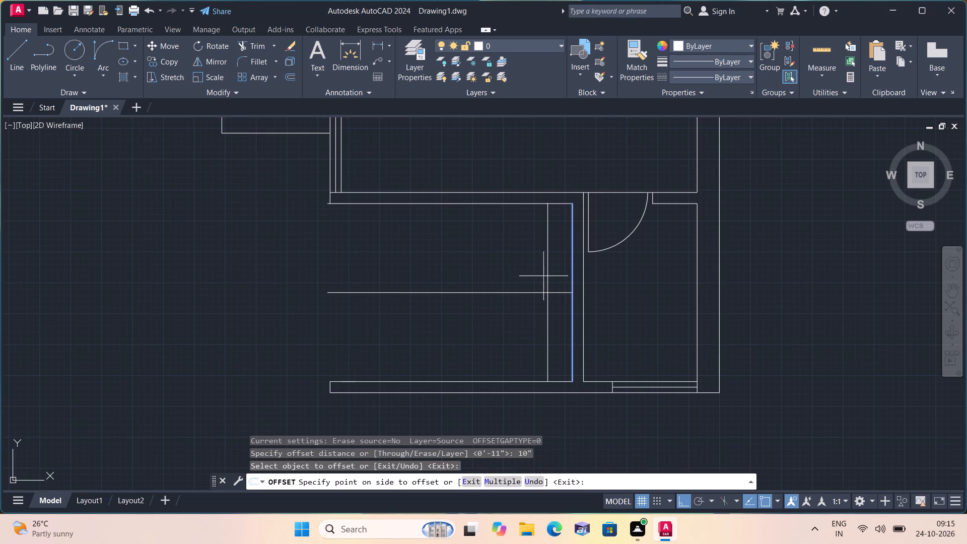
left_click(542, 275)
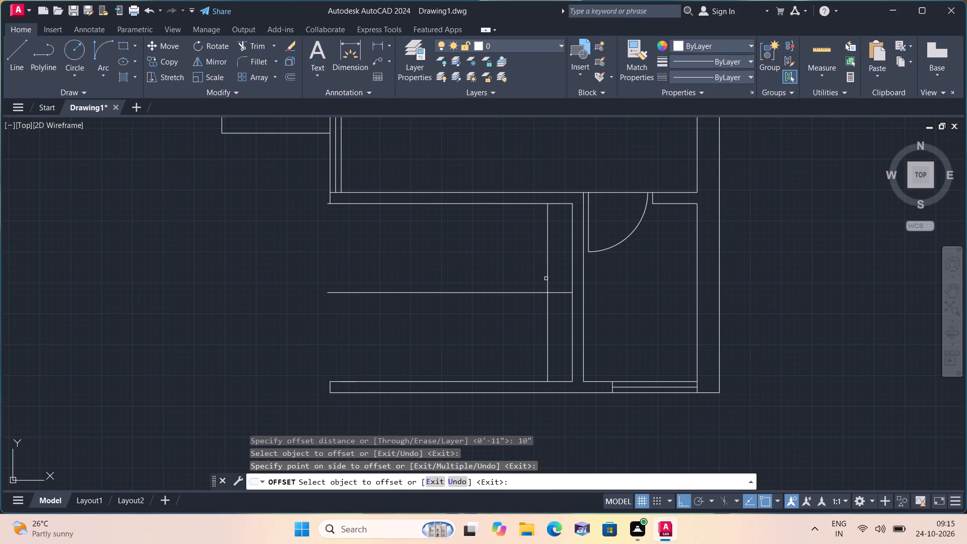
left_click(546, 279)
left_click(529, 280)
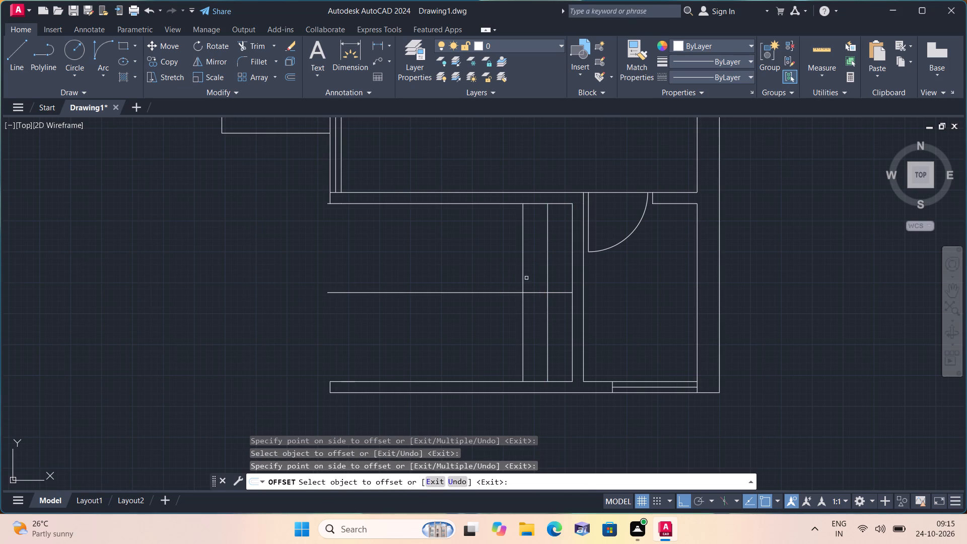
left_click(521, 271)
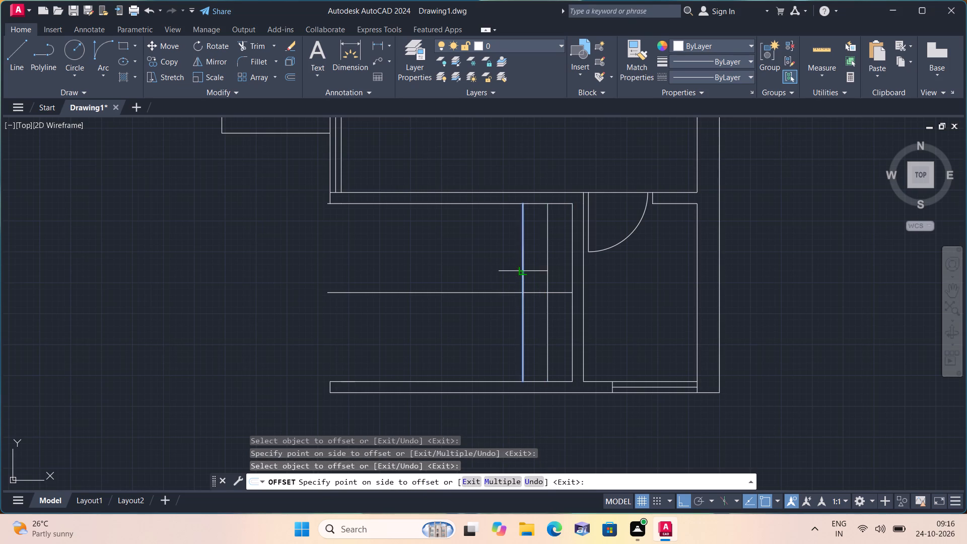
left_click(499, 266)
left_click(498, 265)
double_click(471, 256)
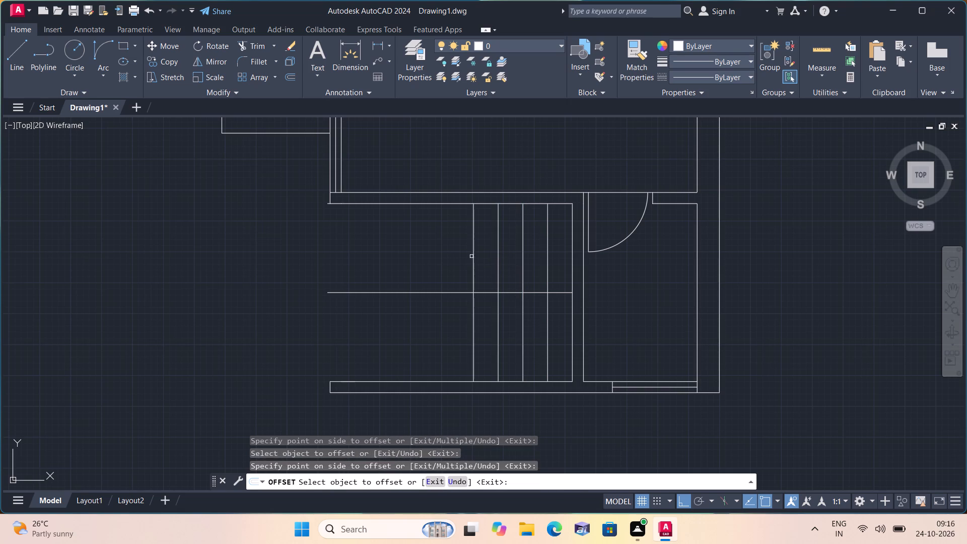
left_click(473, 257)
double_click(448, 244)
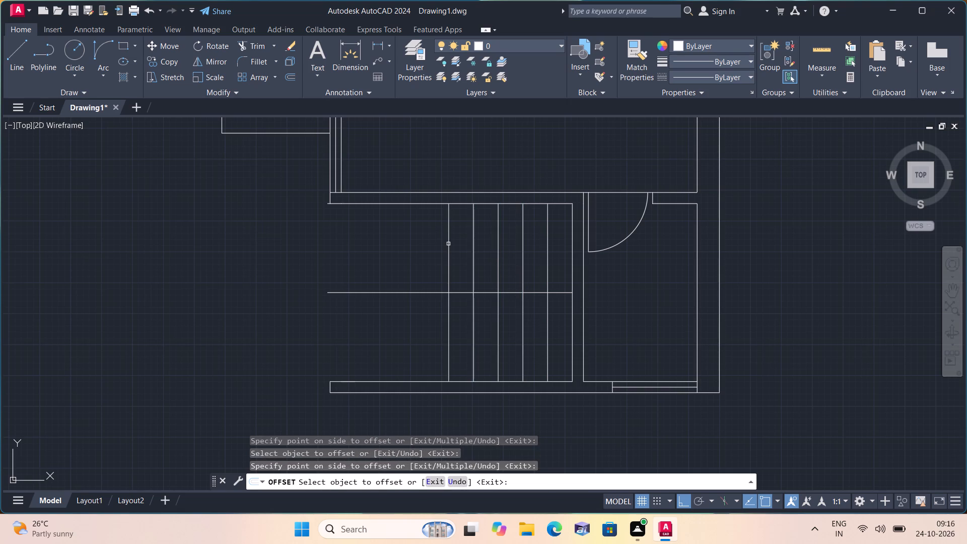
Continue the 10" offsets to the left from the fifth step line, adding five more step lines.
left_click(448, 244)
left_click(419, 240)
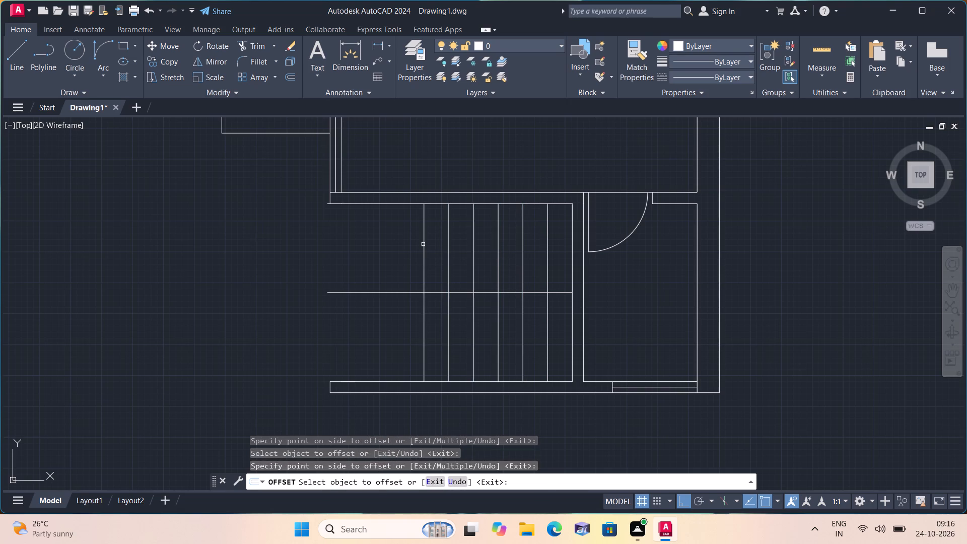
left_click(425, 245)
left_click(412, 245)
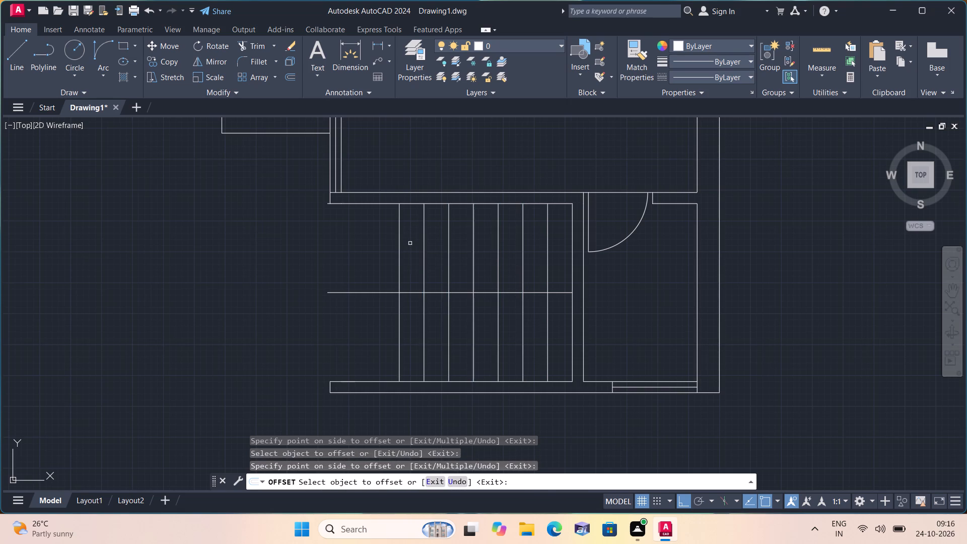
left_click(401, 236)
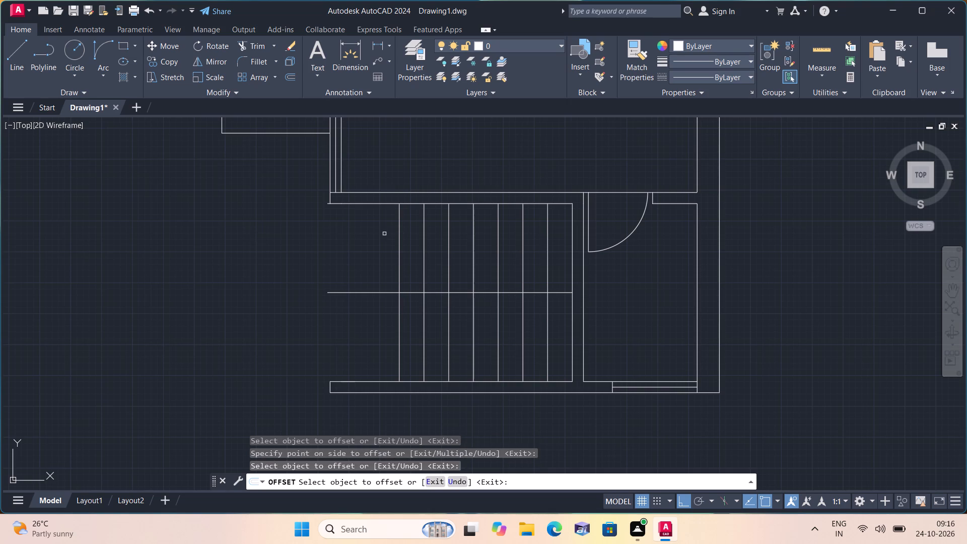
left_click(400, 241)
left_click(378, 229)
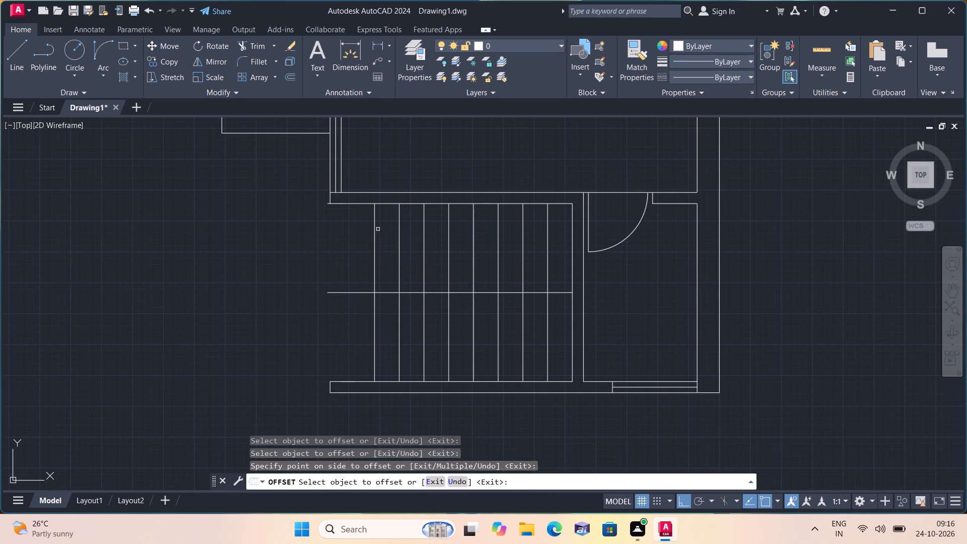
left_click(372, 225)
left_click(374, 227)
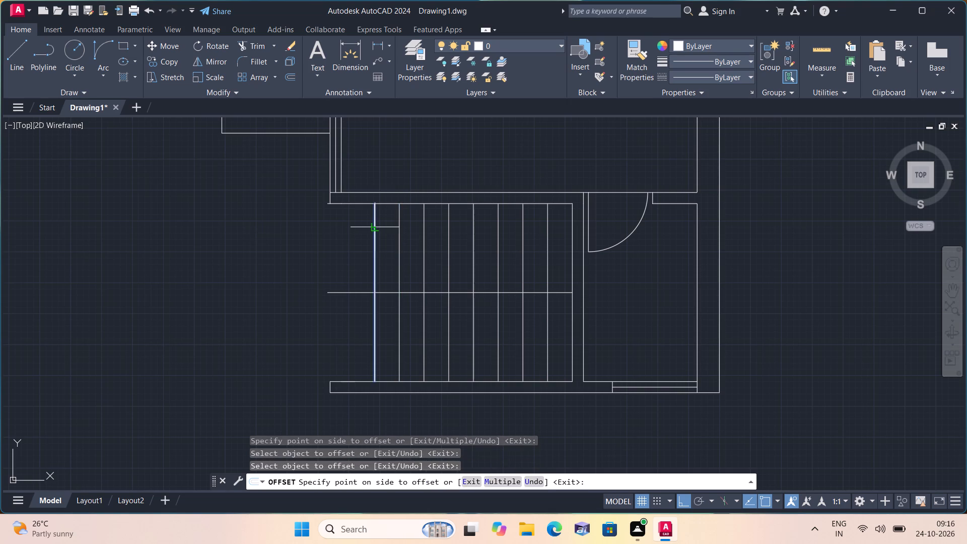
left_click(363, 224)
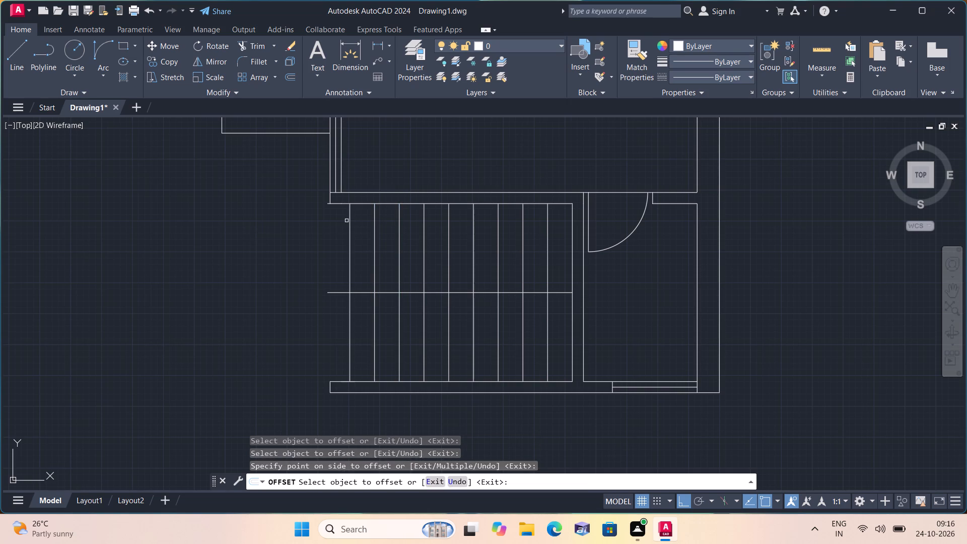
left_click(348, 223)
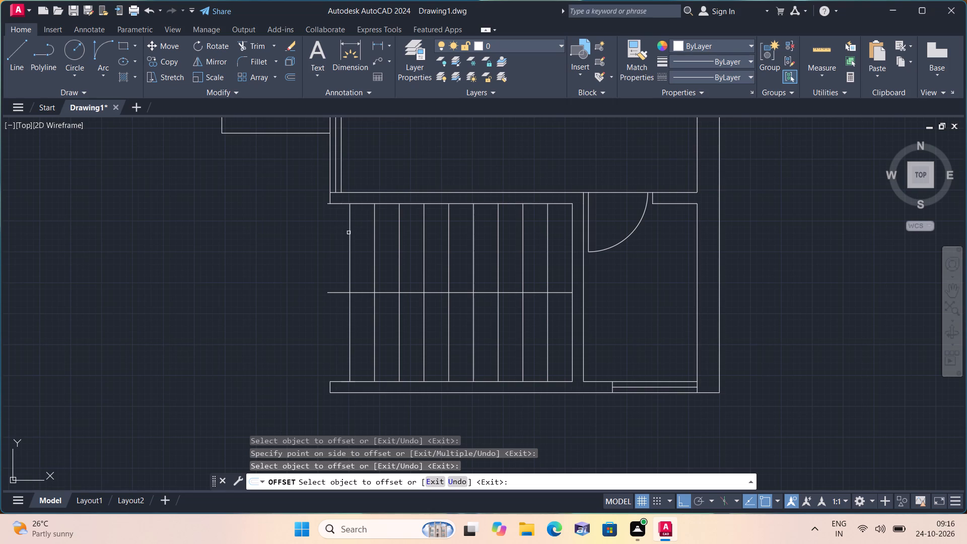
left_click(352, 235)
left_click(350, 231)
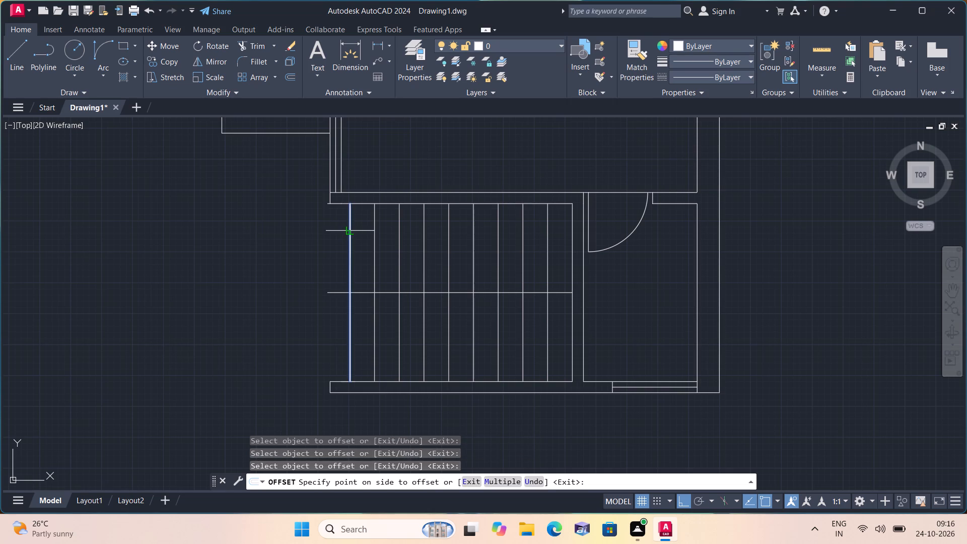
left_click(316, 222)
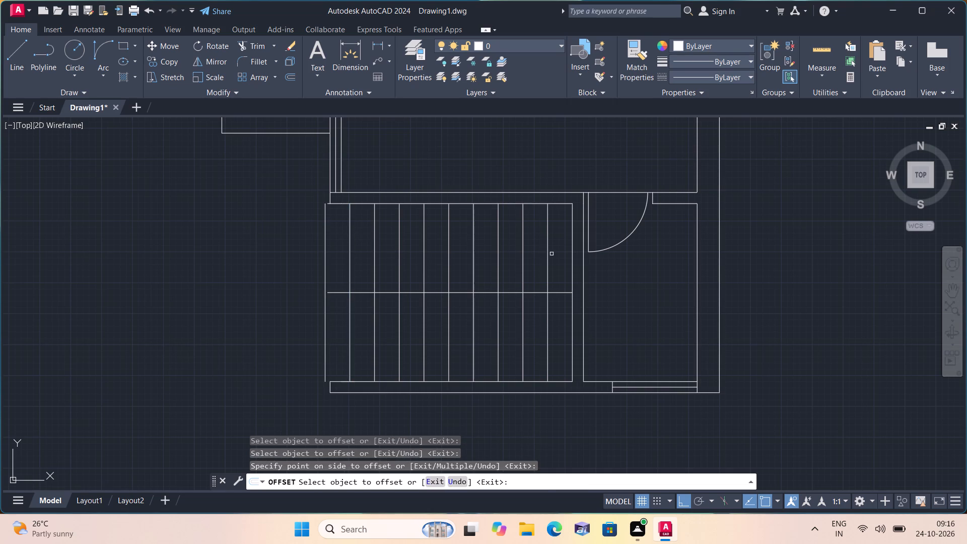
key("Escape")
Extend the short upper inner wall line of the staircase room to the outermost step line.
type("exte")
key("space")
scroll(334, 217, "up", 2)
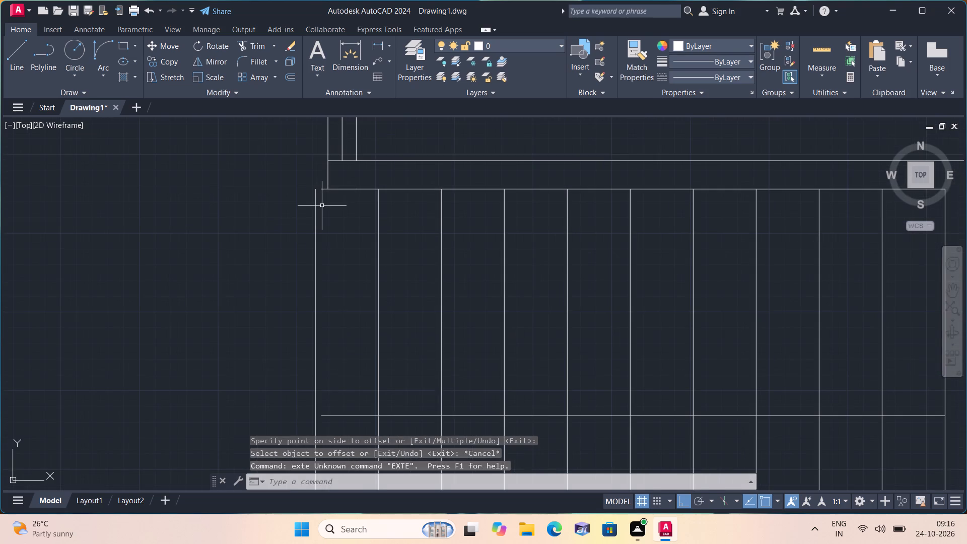
type("exte")
key("space")
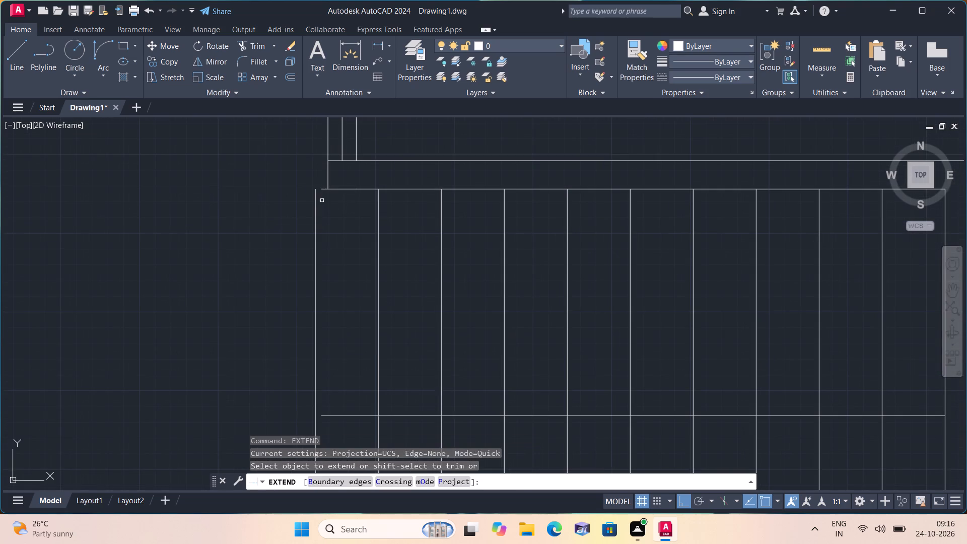
left_click(322, 190)
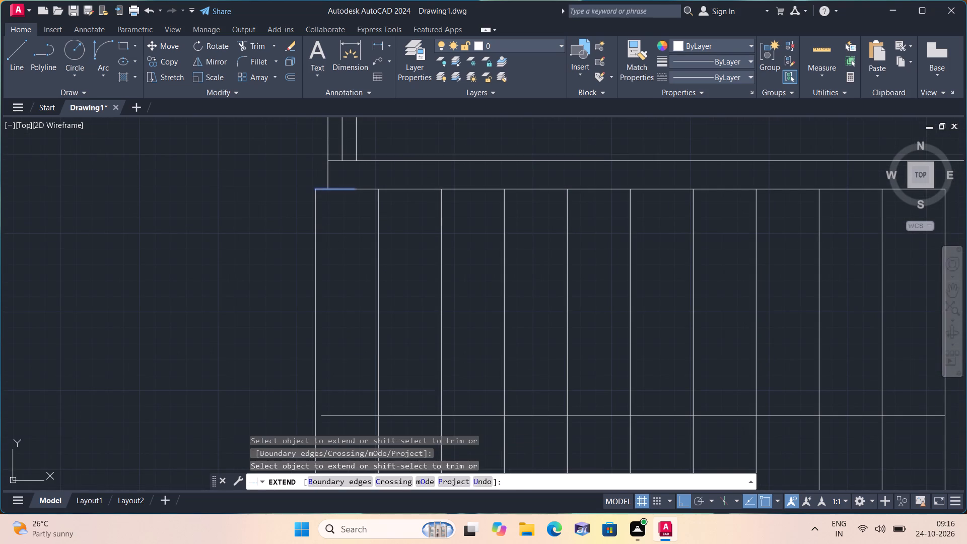
key("space")
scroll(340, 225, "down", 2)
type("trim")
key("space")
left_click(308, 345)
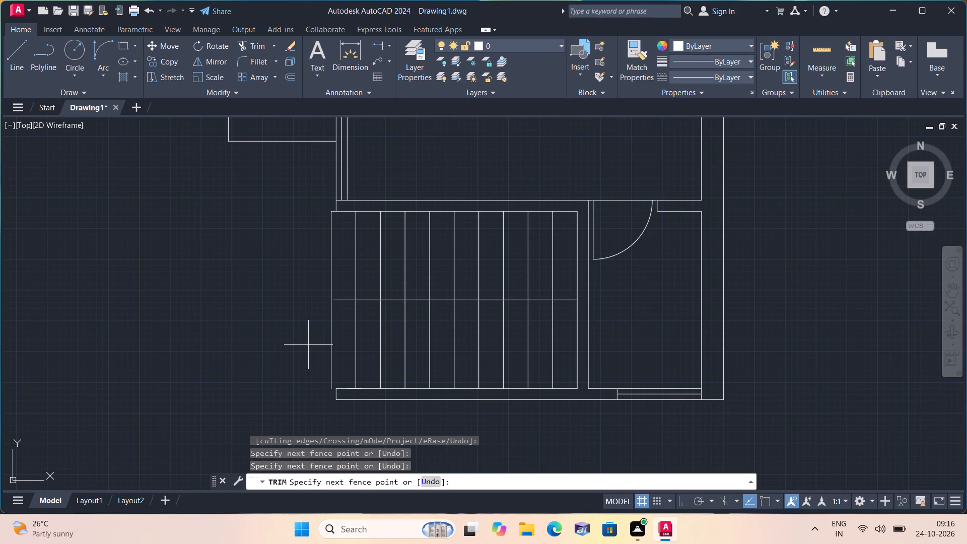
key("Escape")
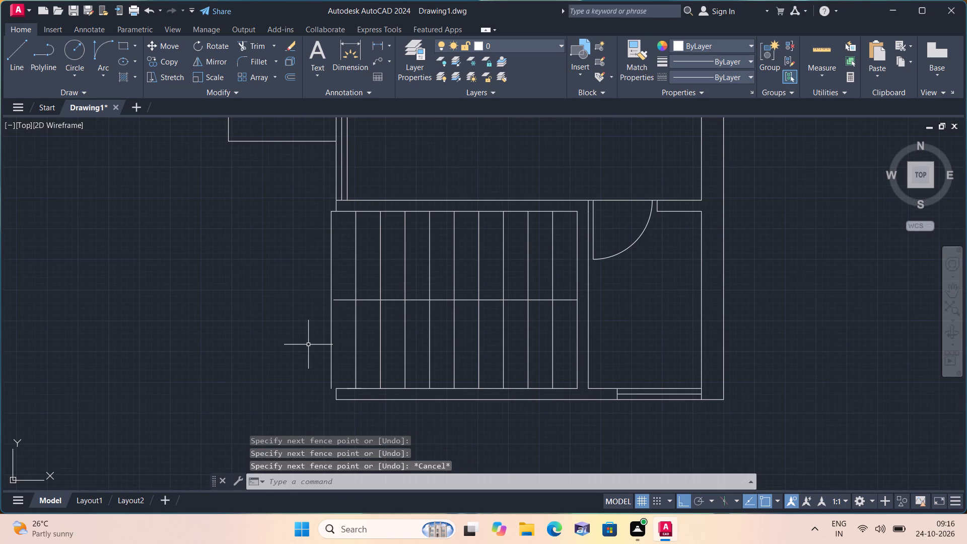
Extend the staircase's horizontal divider to the outermost vertical step line.
type("exte")
key("space")
left_click(336, 299)
key("space")
Trim away the lower halves of all ten step lines below the horizontal divider.
key("r")
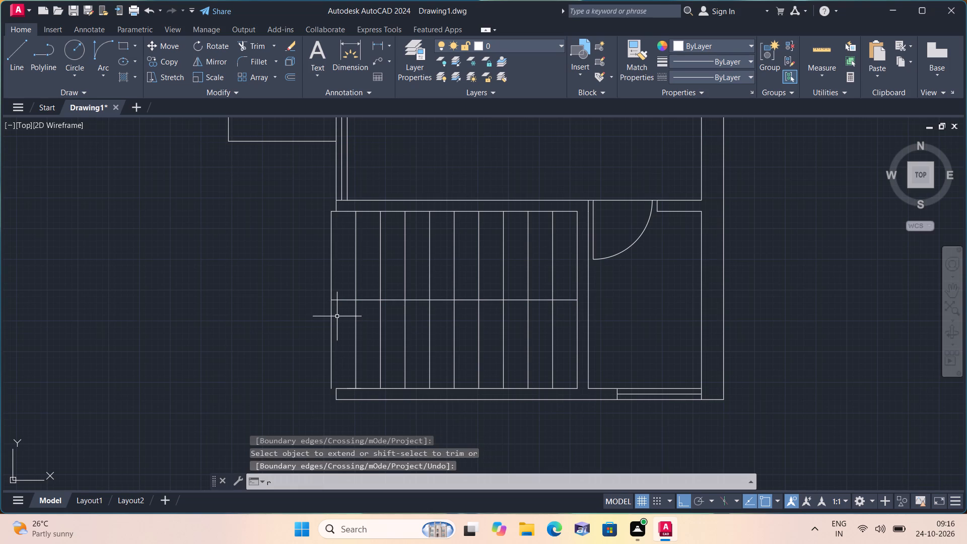
key("Escape")
type("trim")
key("space")
left_click(321, 325)
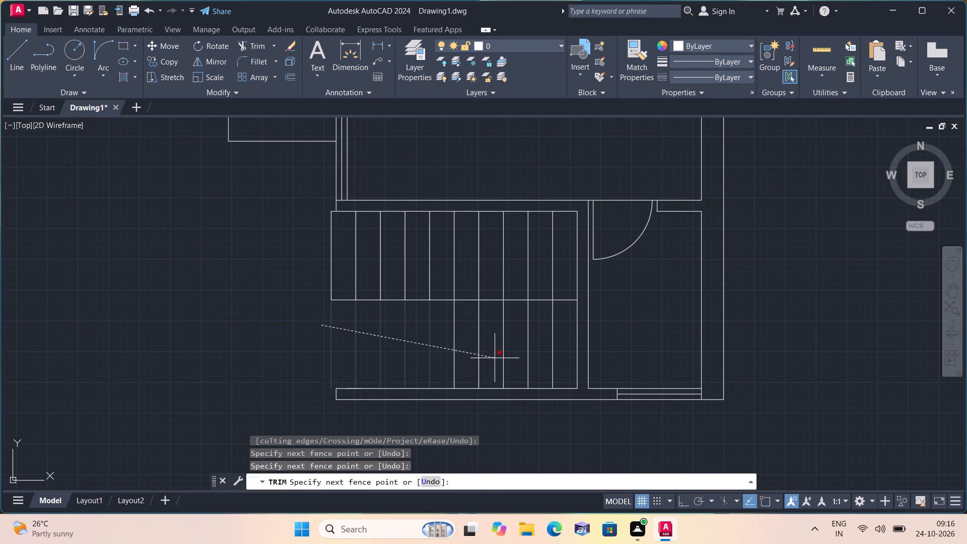
left_click(556, 349)
key("space")
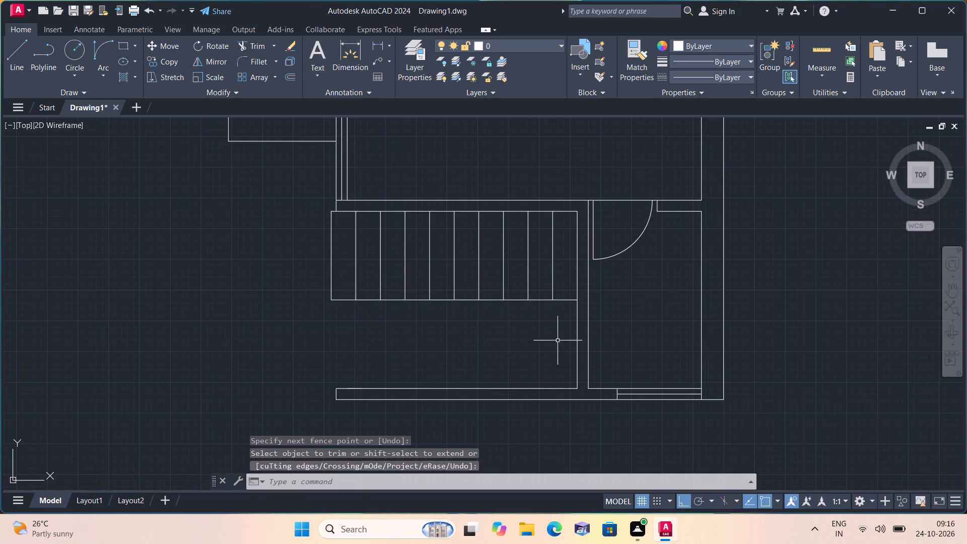
Load the ISO dash linetype ACAD_ISO02W100 from acad.lin into the drawing.
left_click(697, 73)
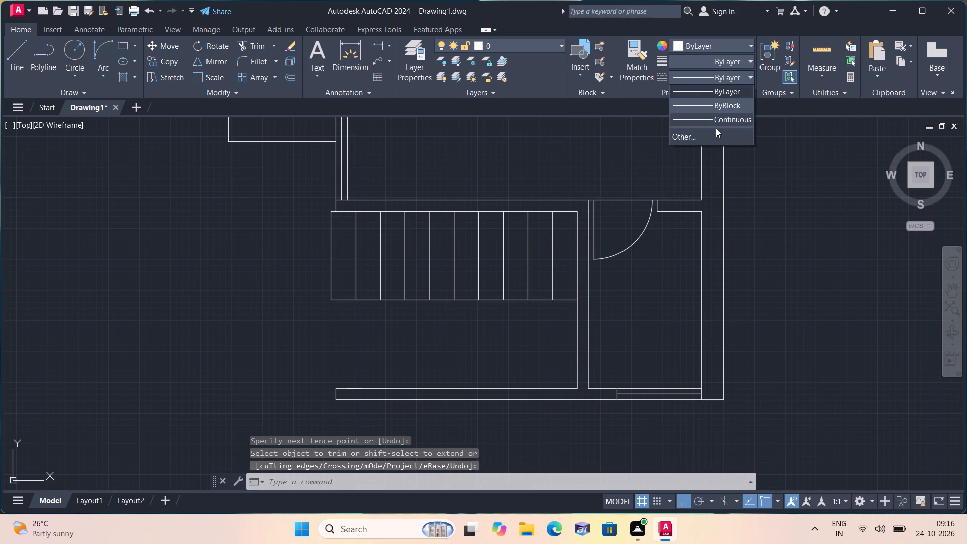
left_click(724, 134)
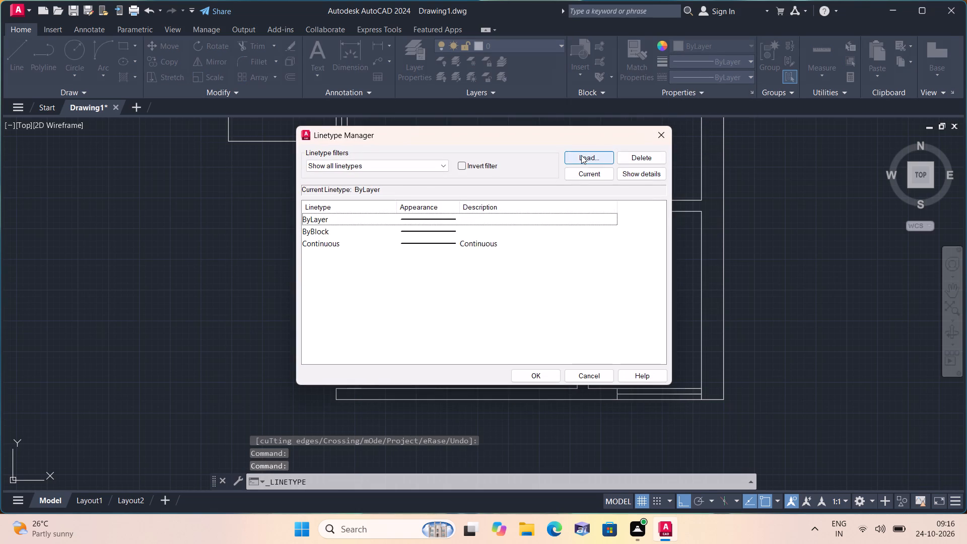
left_click(581, 155)
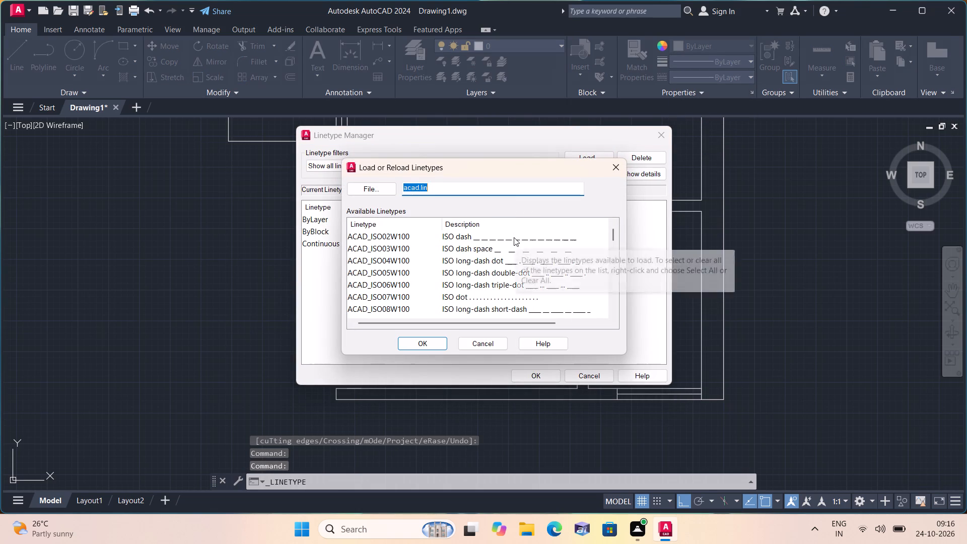
left_click(514, 237)
left_click(513, 239)
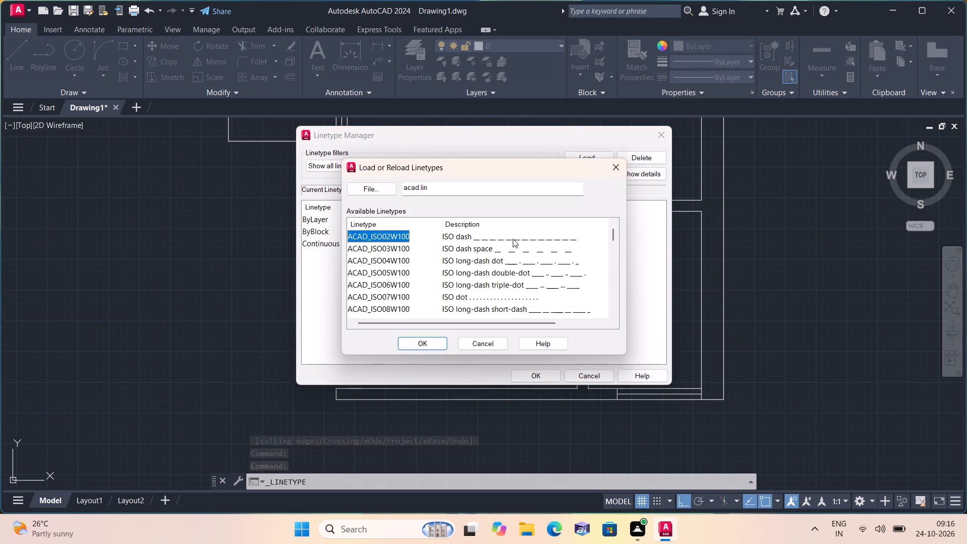
left_click(425, 346)
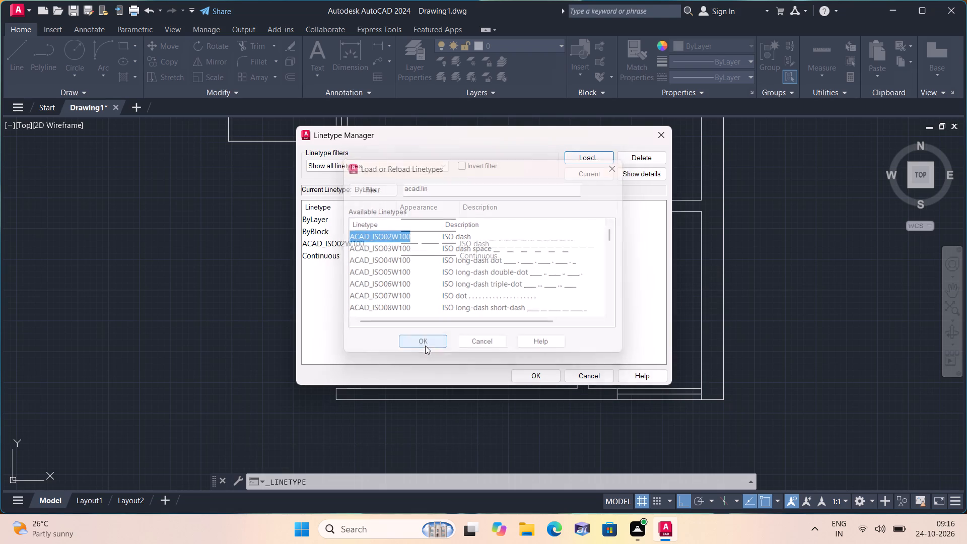
left_click(508, 244)
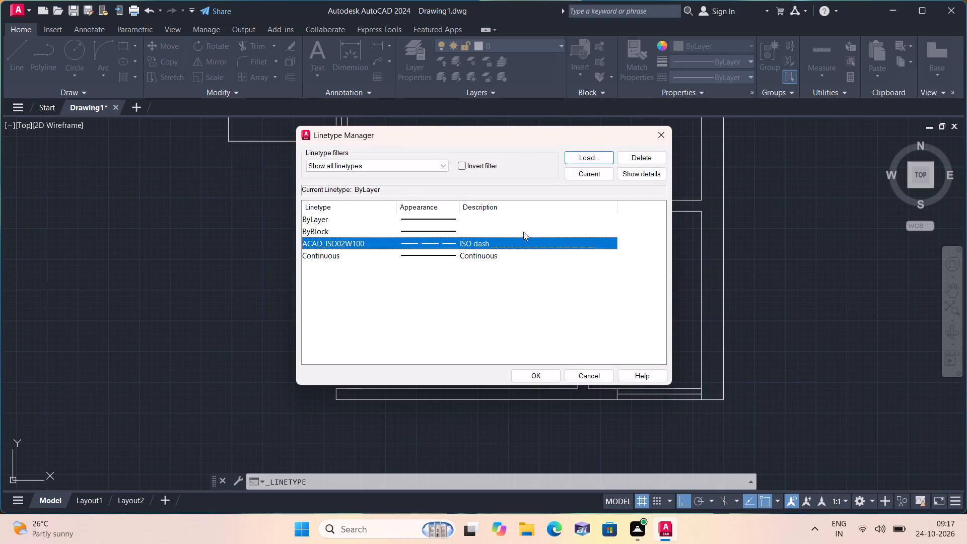
left_click(537, 373)
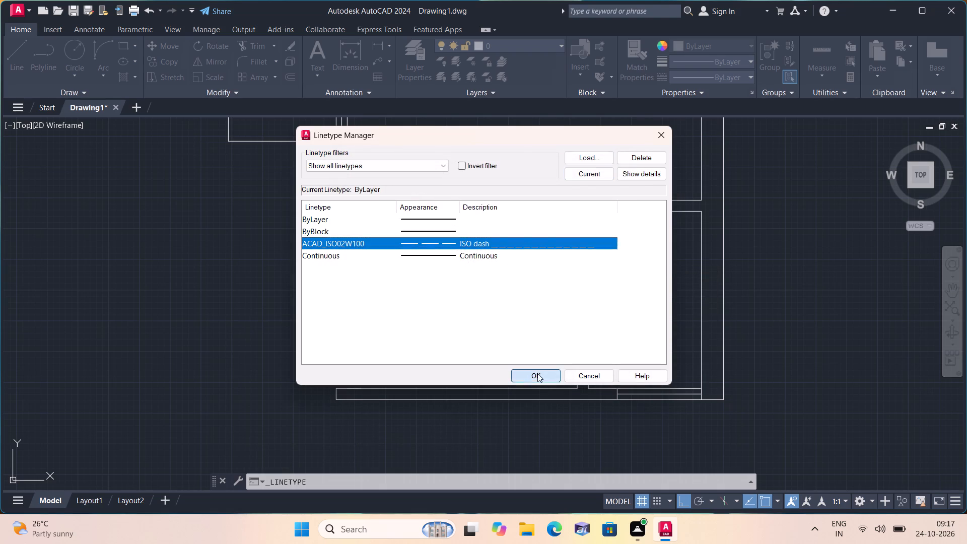
With ACAD_ISO02W100 as current linetype, draw three dashed step lines from the divider to the lower wall, starting nearest the stair's inner wall.
left_click(709, 76)
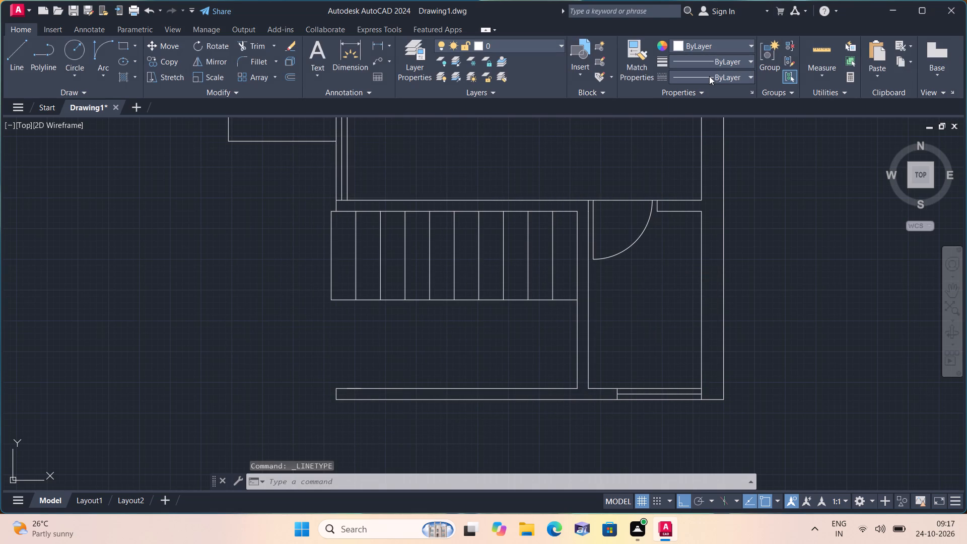
left_click(697, 115)
key("l")
key("space")
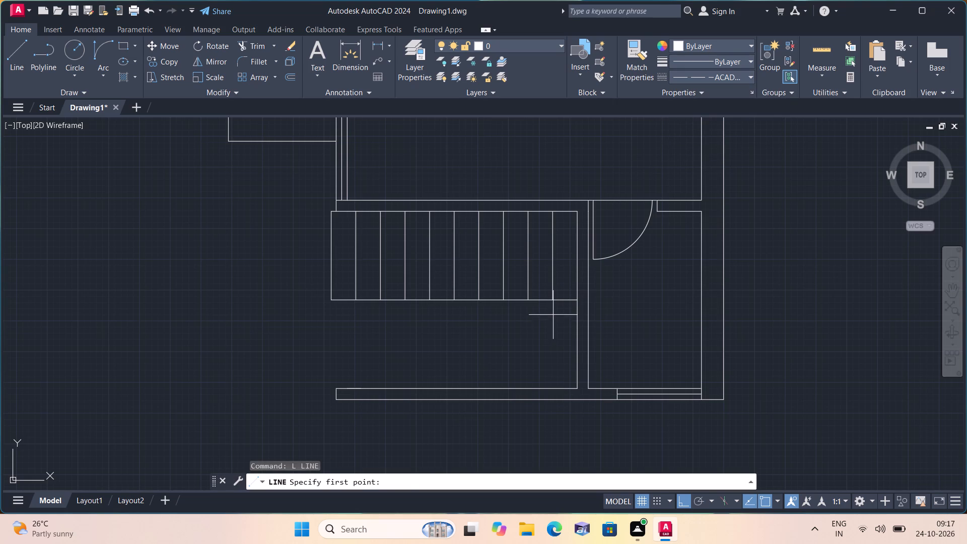
left_click(554, 304)
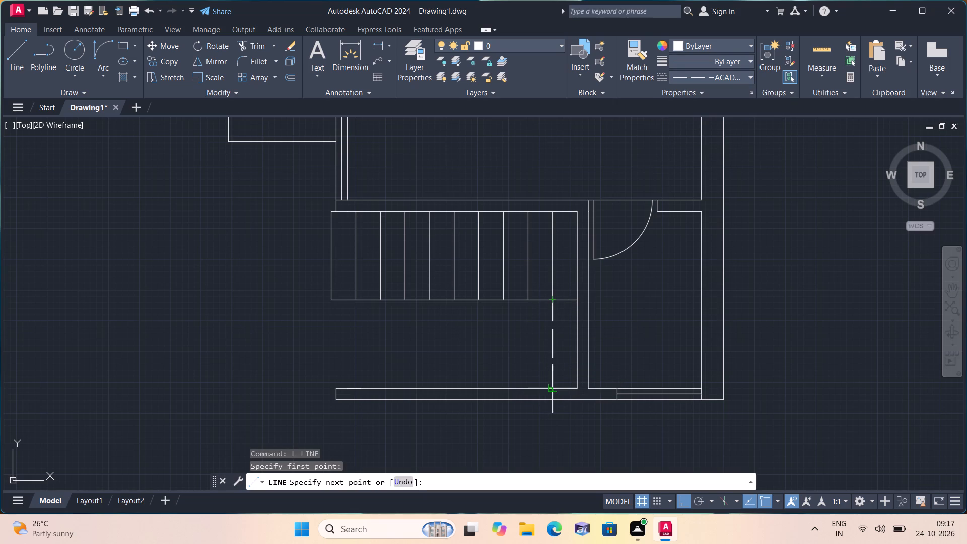
left_click(551, 389)
key("space")
key("space")
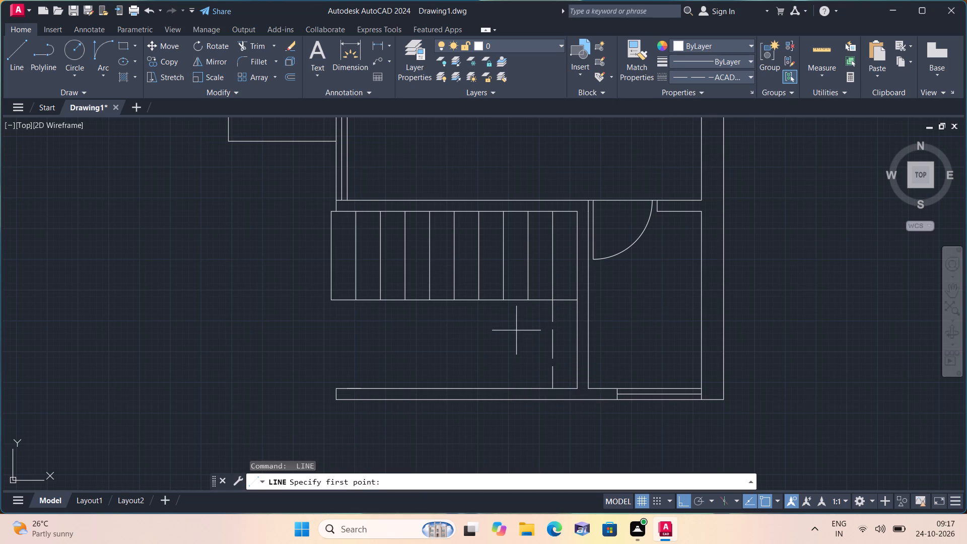
left_click(527, 301)
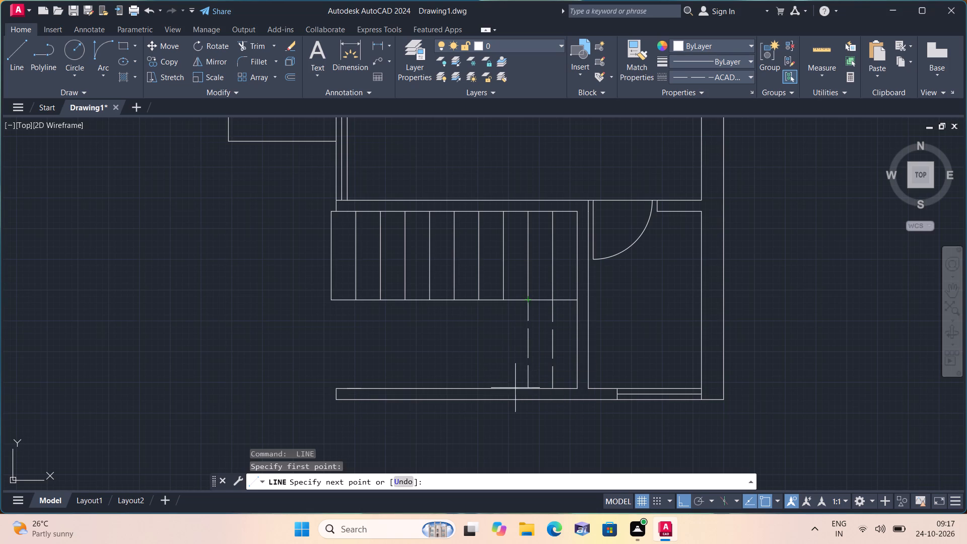
left_click(525, 386)
key("space")
key("space")
left_click(503, 306)
left_click(501, 387)
key("space")
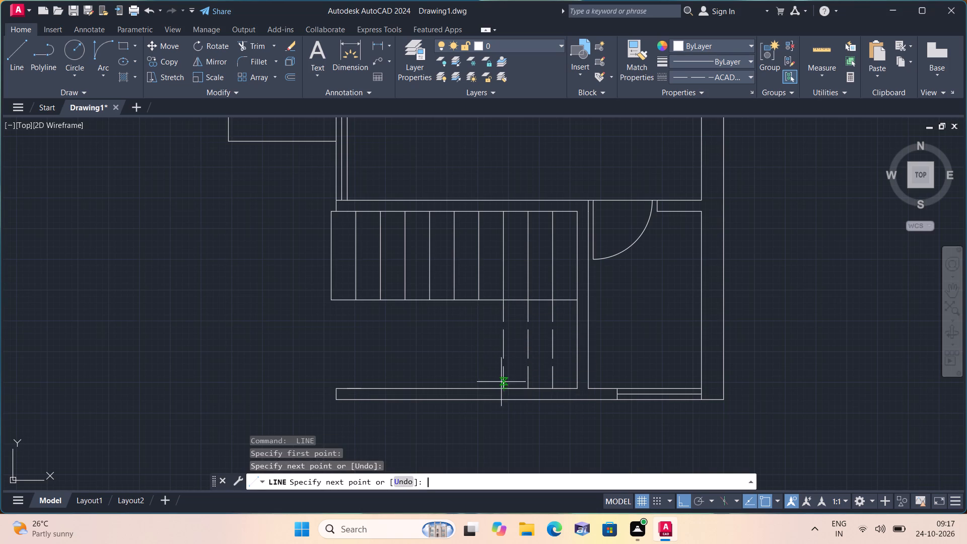
Draw the next three dashed step lines in the lower flight, continuing the upper step lines down to the lower wall.
key("space")
left_click(480, 298)
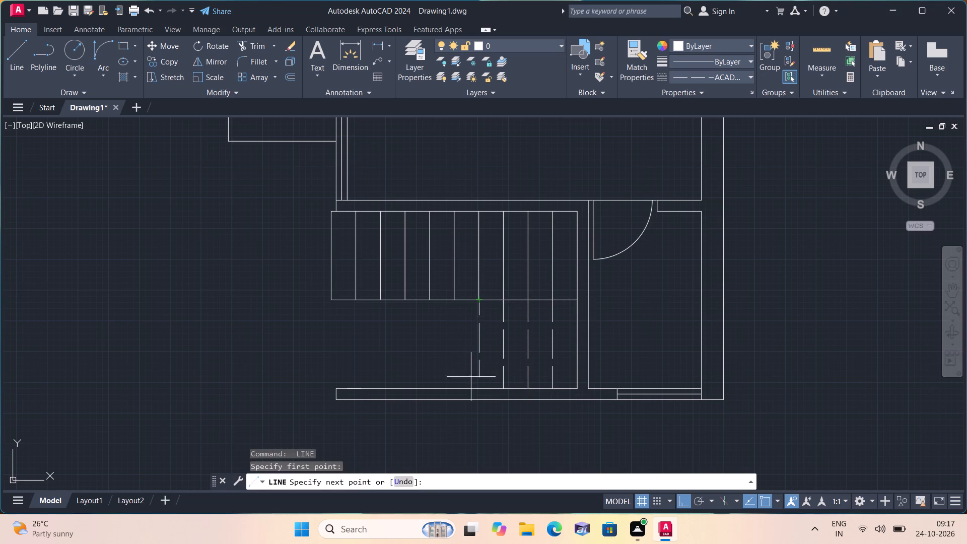
left_click(481, 389)
key("space")
key("space")
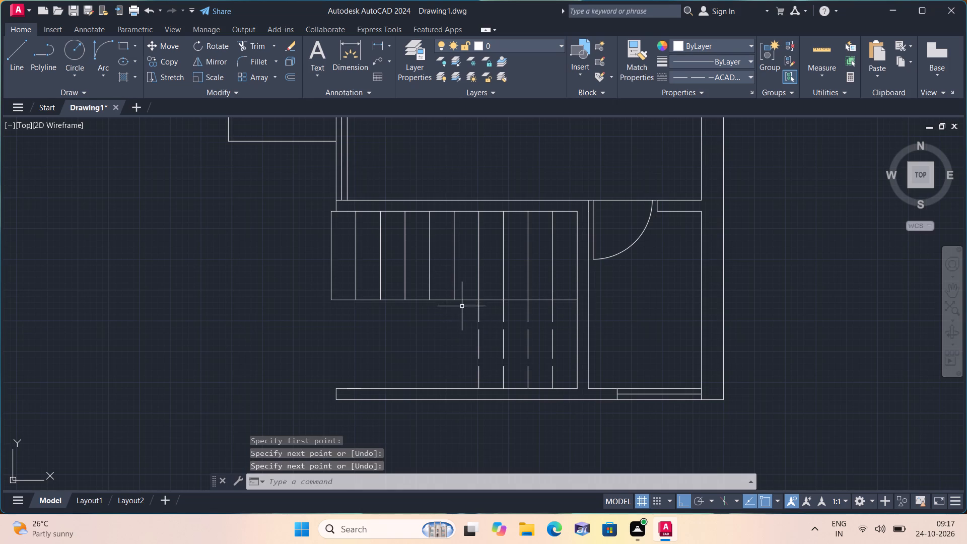
left_click(451, 298)
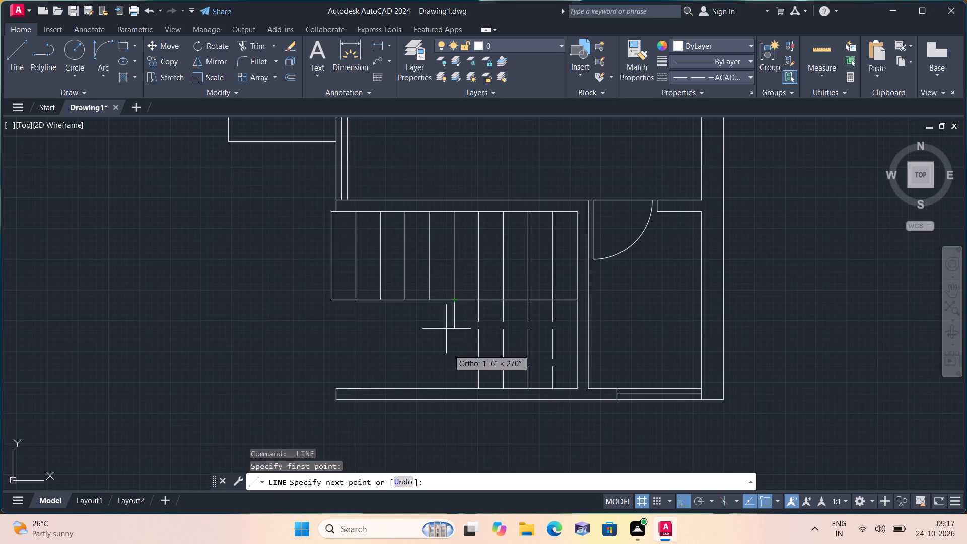
left_click(452, 385)
key("space")
key("space")
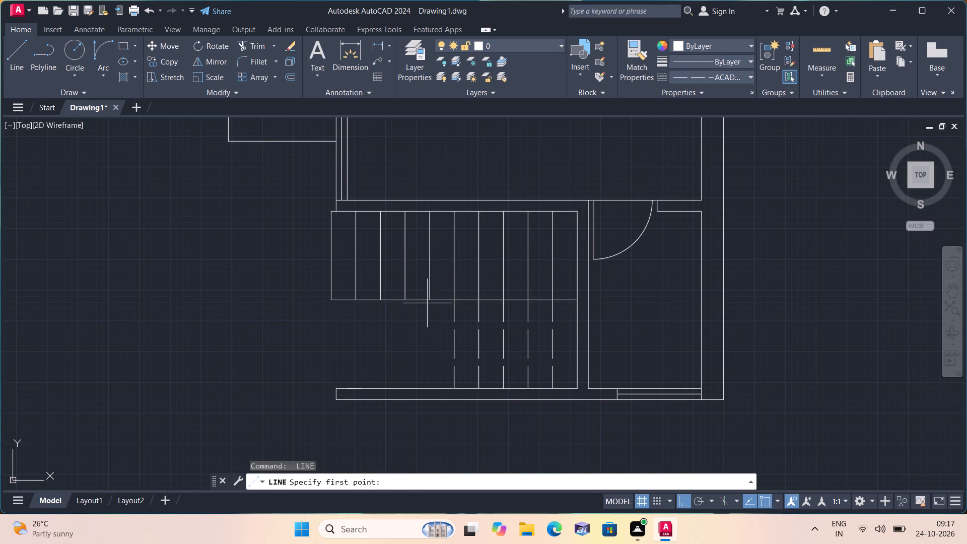
left_click(428, 302)
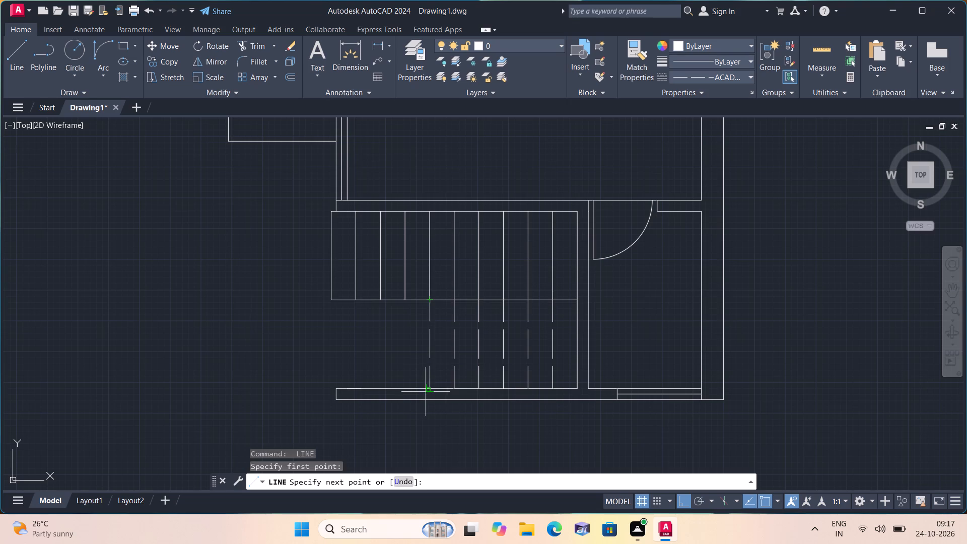
left_click(432, 388)
key("space")
Draw the last three dashed step lines in the lower flight, aligned with the upper steps nearest the stair's open end.
key("space")
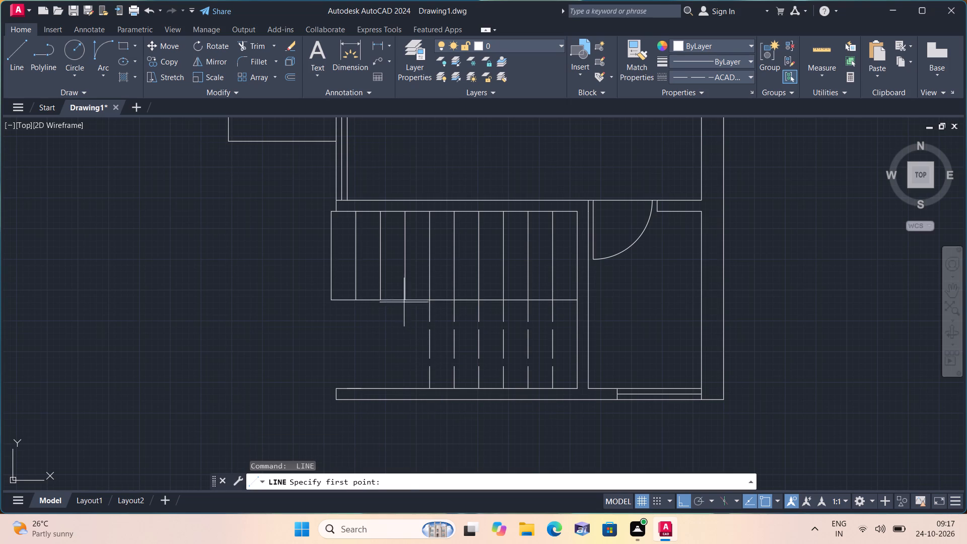
left_click(403, 302)
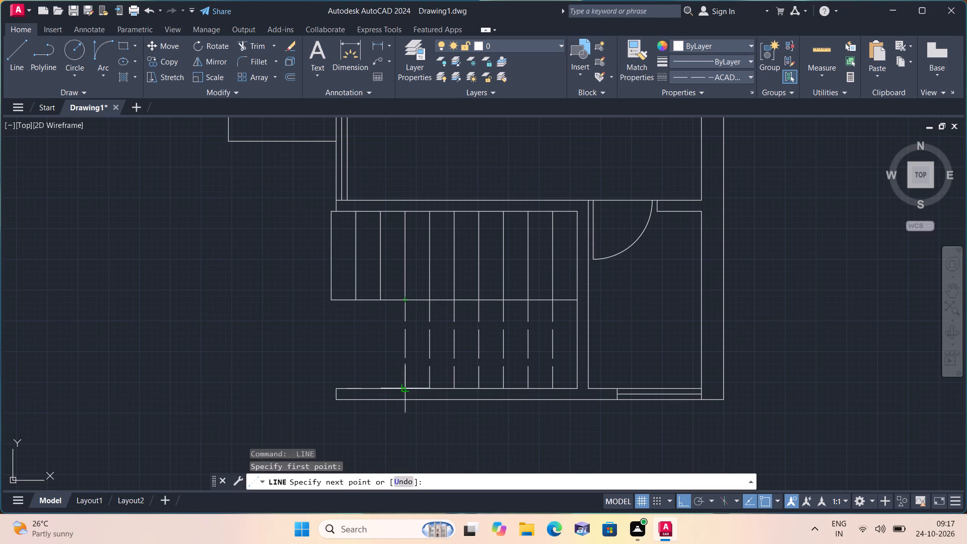
left_click(404, 387)
key("space")
key("space")
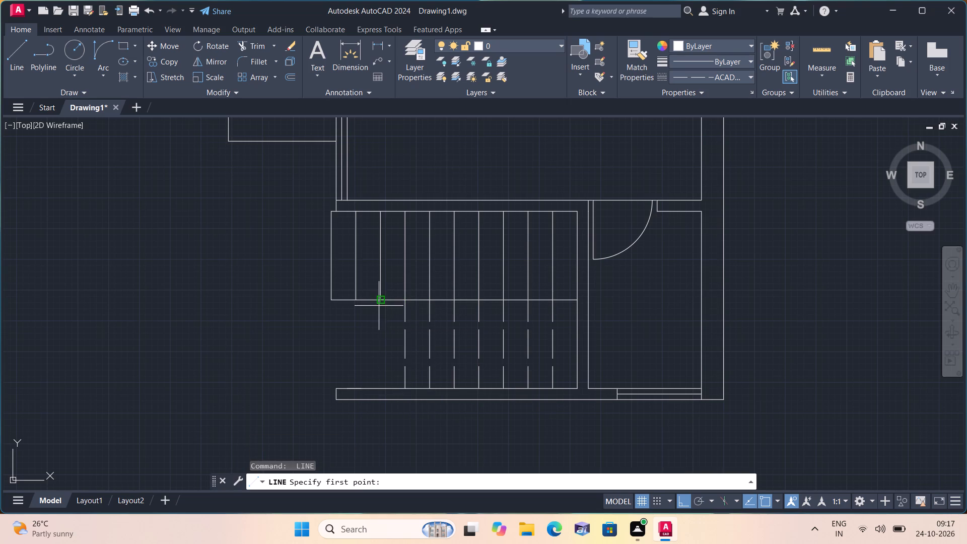
left_click(378, 301)
left_click(384, 388)
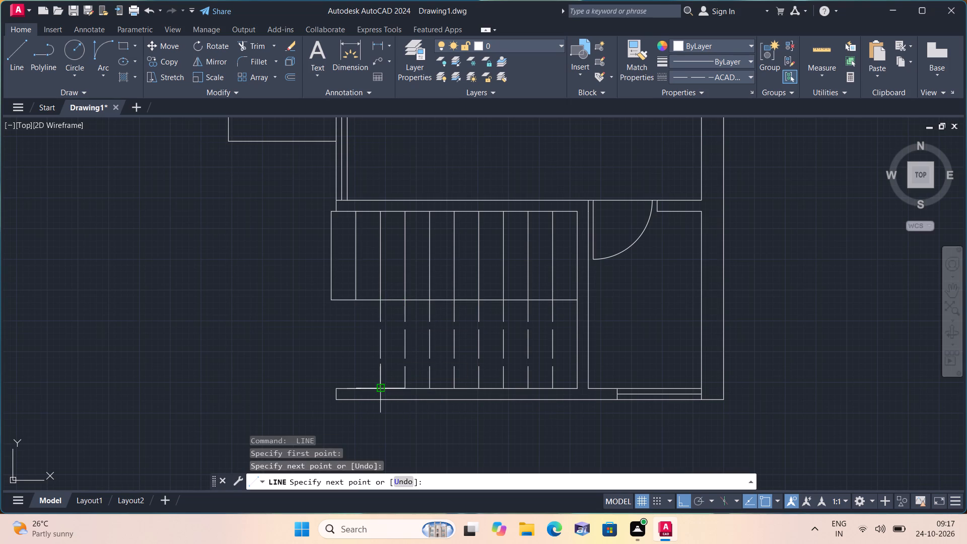
key("space")
key("space")
left_click(357, 300)
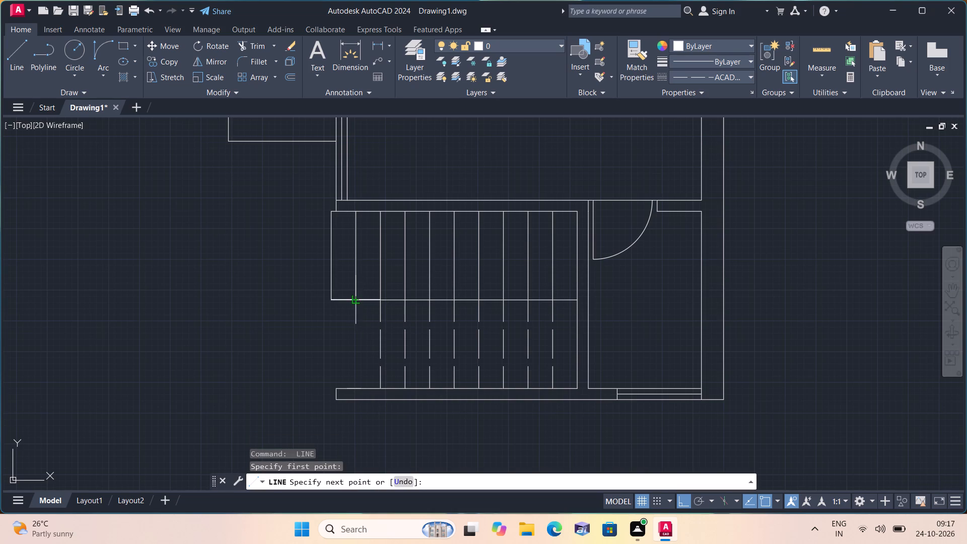
left_click(355, 387)
key("space")
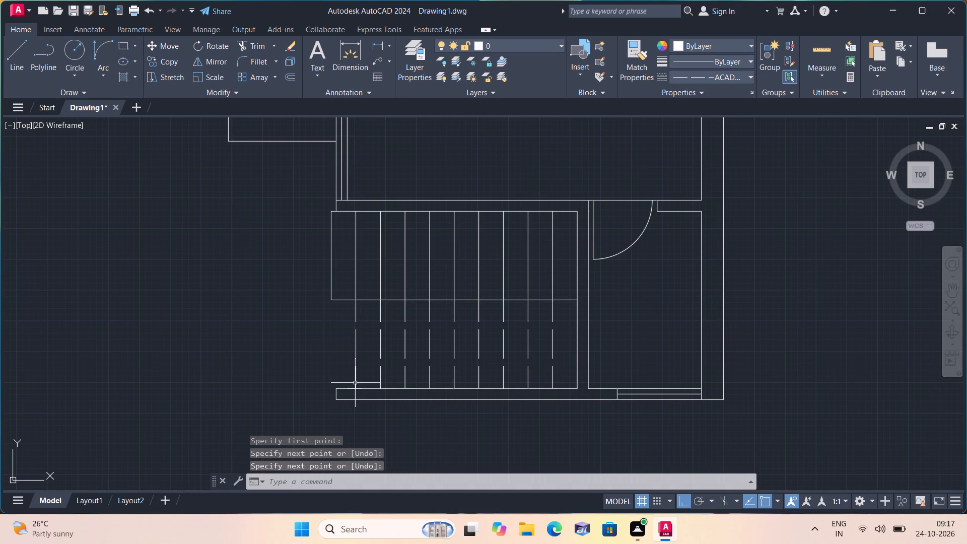
Restore the current linetype to ByLayer and draw a horizontal direction line about 7'-11" long across the upper flight from the outermost step line's midpoint.
scroll(478, 173, "down", 1)
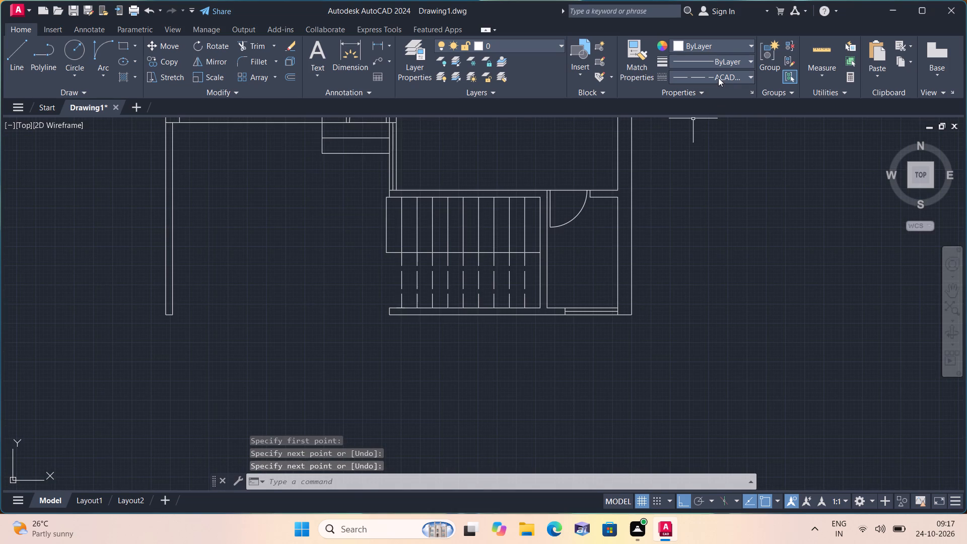
left_click(718, 78)
left_click(714, 91)
key("l")
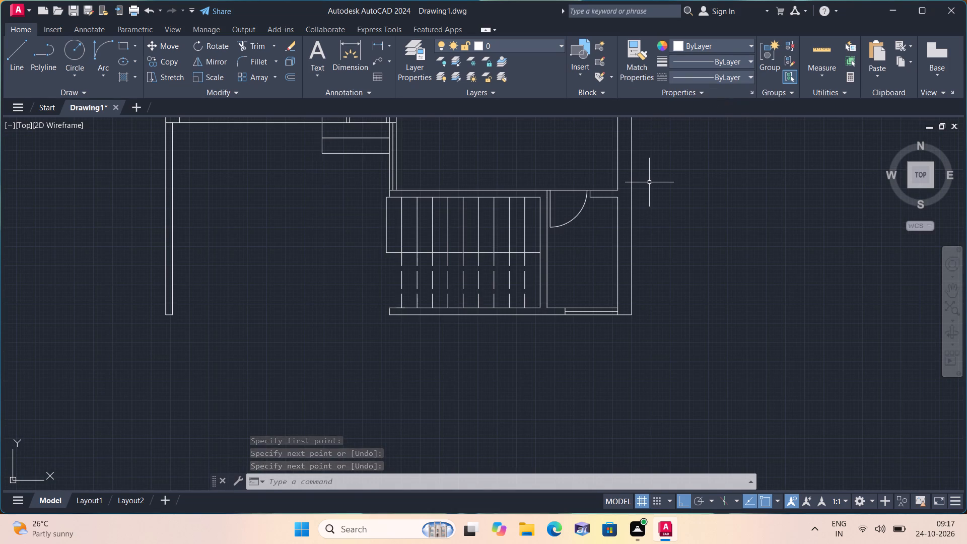
key("space")
scroll(402, 232, "up", 2)
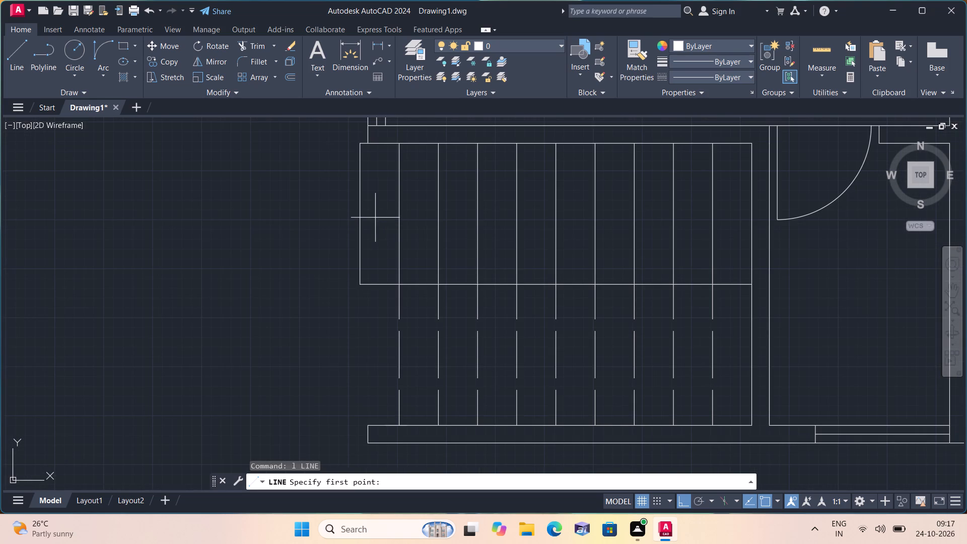
left_click(358, 212)
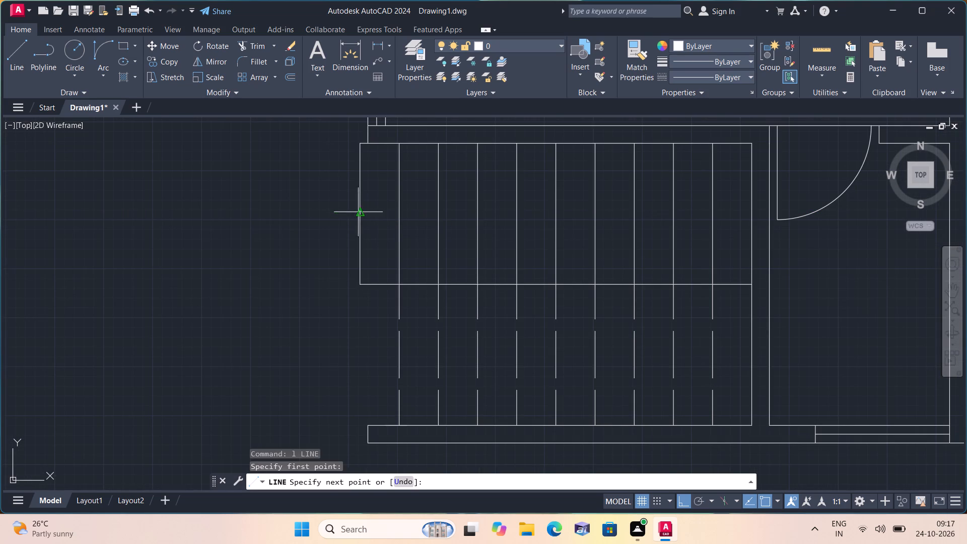
scroll(723, 213, "up", 1)
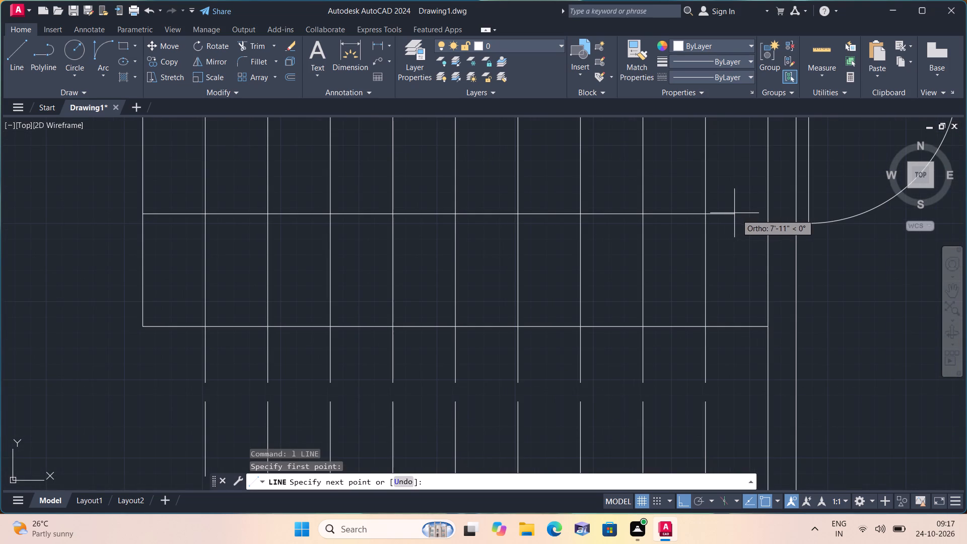
left_click(737, 214)
Draw the upper half of an arrowhead with a short vertical line and, with ortho off, a diagonal to the wall line.
left_click(738, 201)
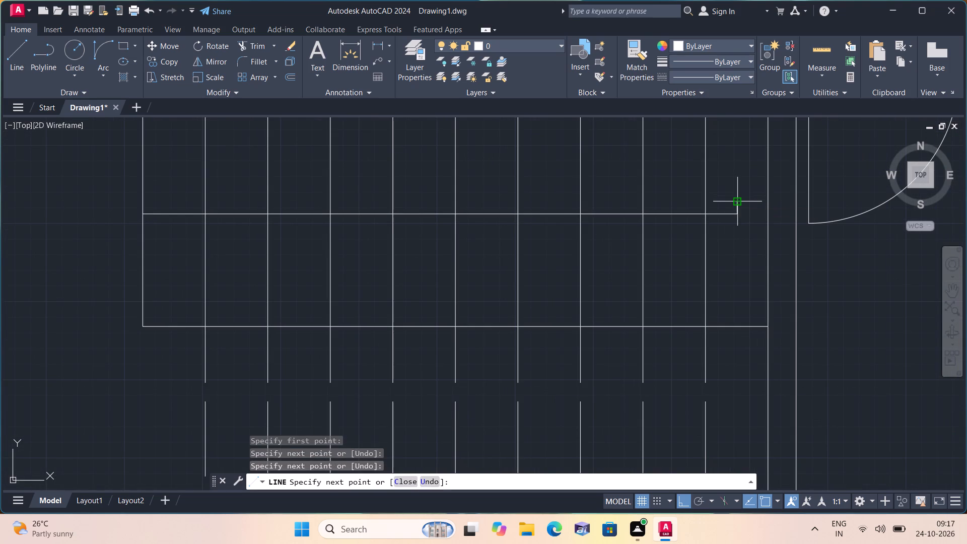
key("F8")
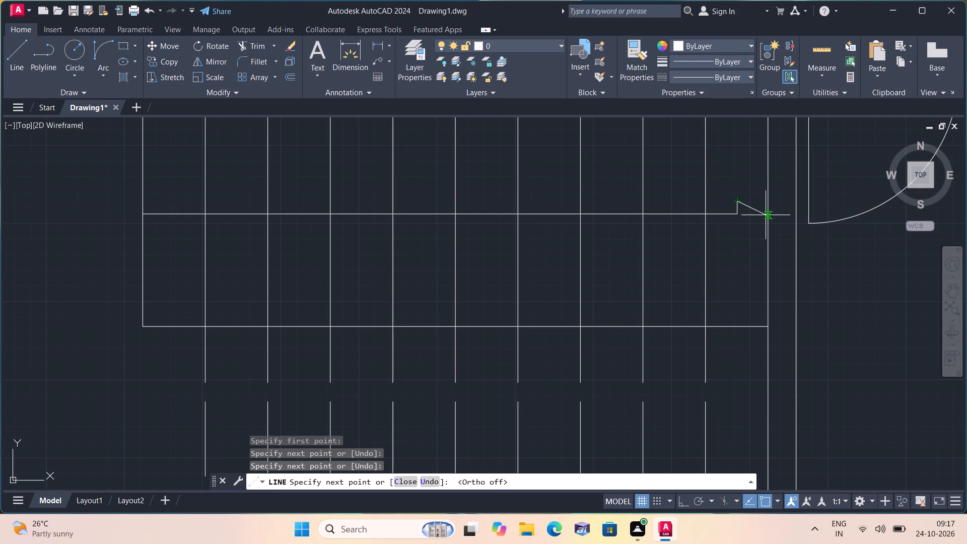
left_click(769, 216)
key("Escape")
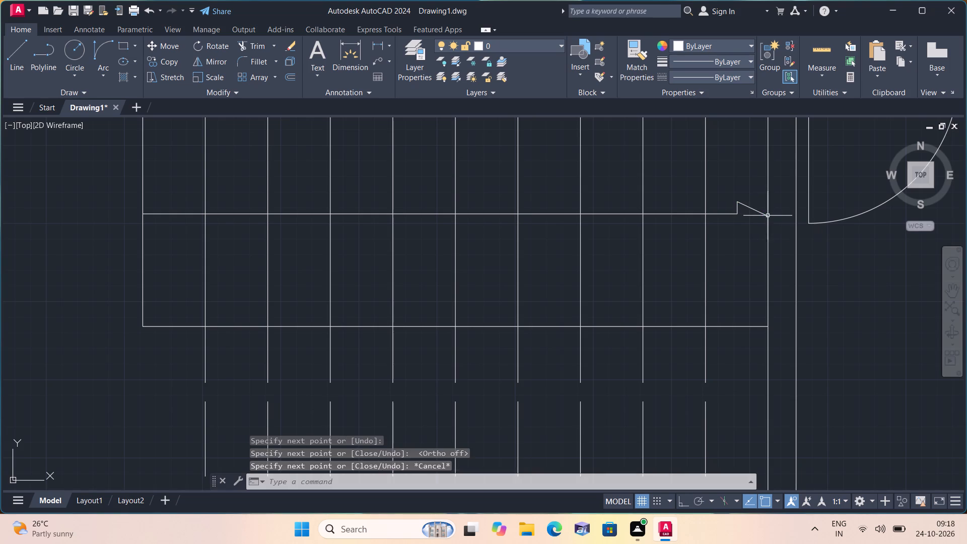
Mirror the two half-arrowhead lines about the horizontal direction line with ortho on, keeping the source objects.
scroll(767, 216, "up", 4)
left_click(742, 202)
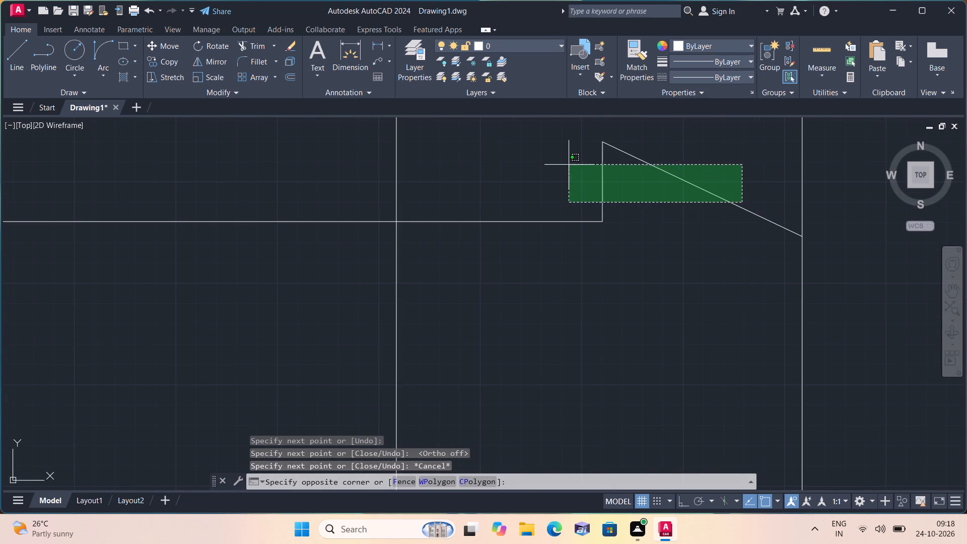
left_click(569, 165)
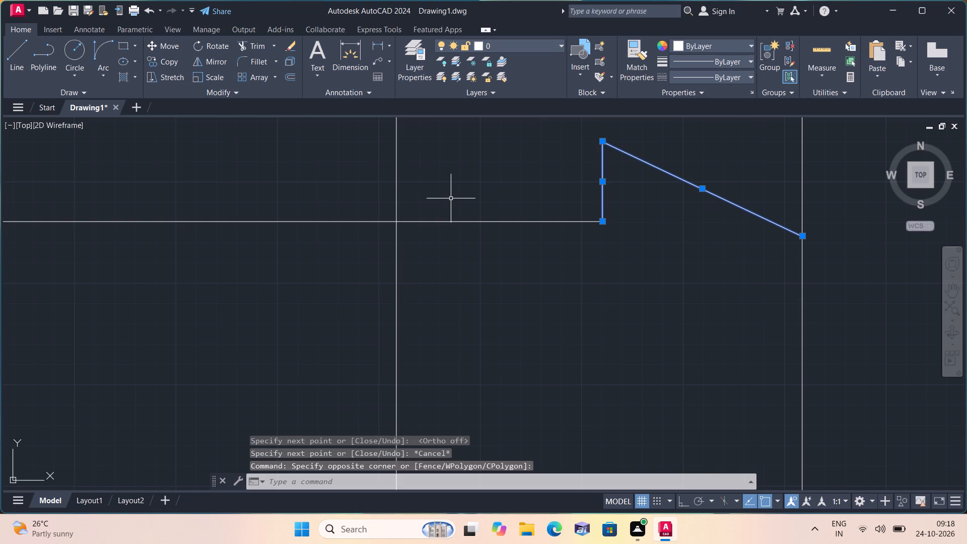
key("F8")
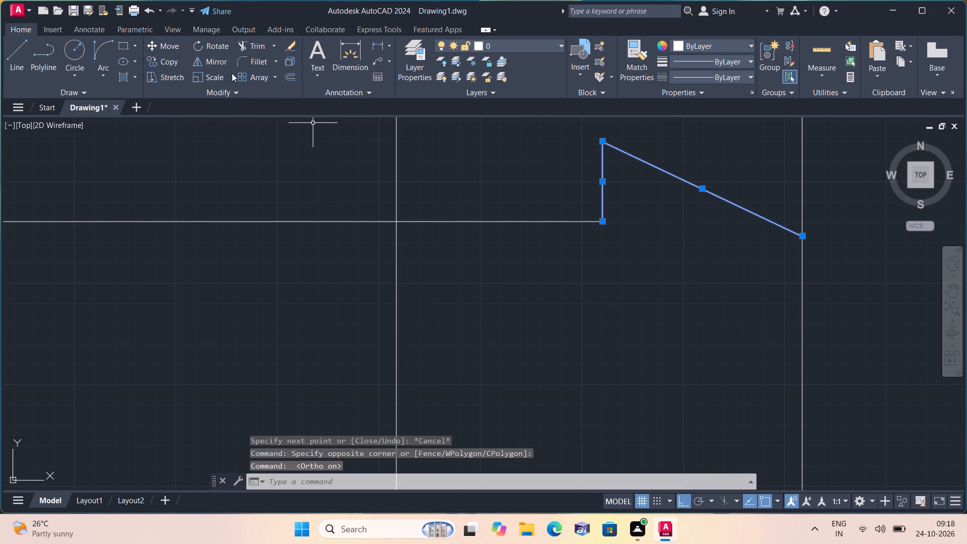
left_click(219, 60)
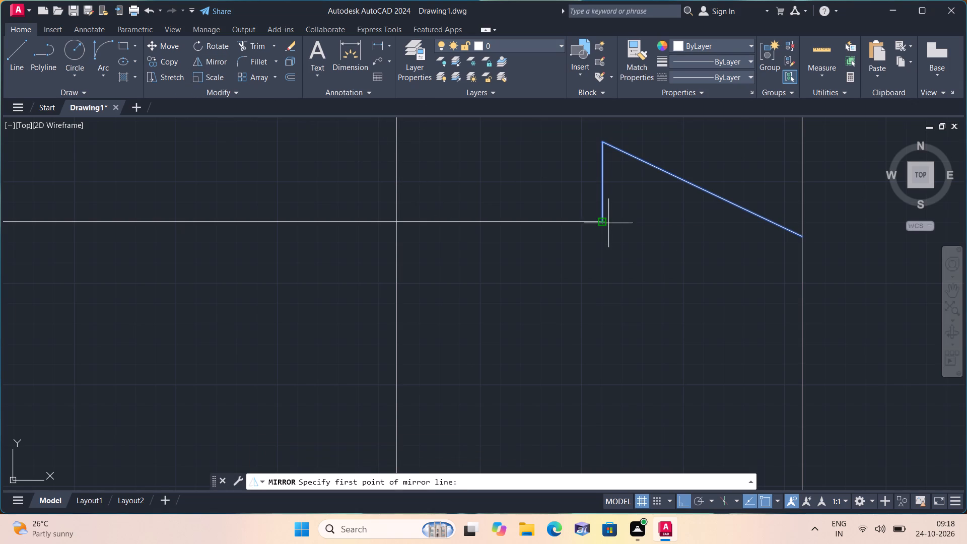
left_click(603, 223)
left_click(707, 210)
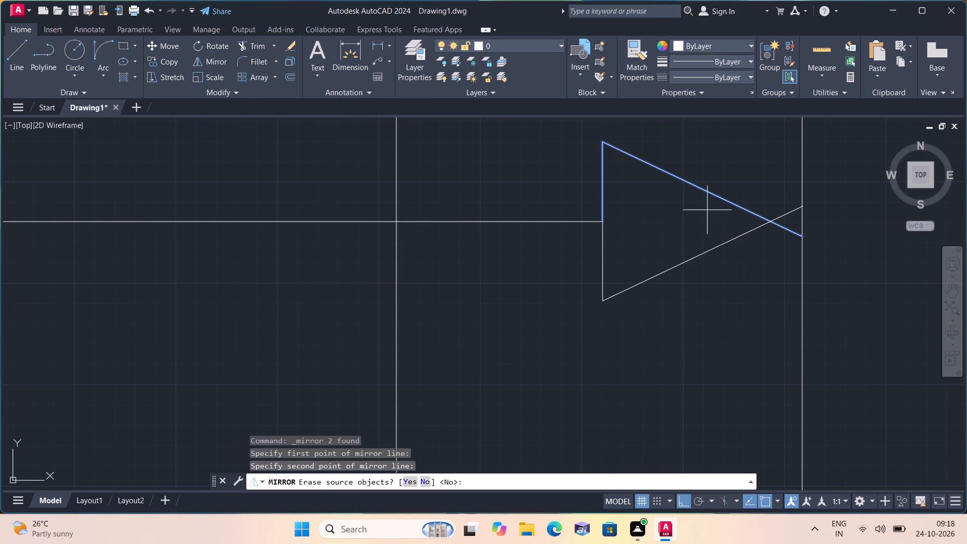
type("n")
key("space")
Trim the two diagonal ends that cross past the arrowhead's tip.
type("trim")
key("space")
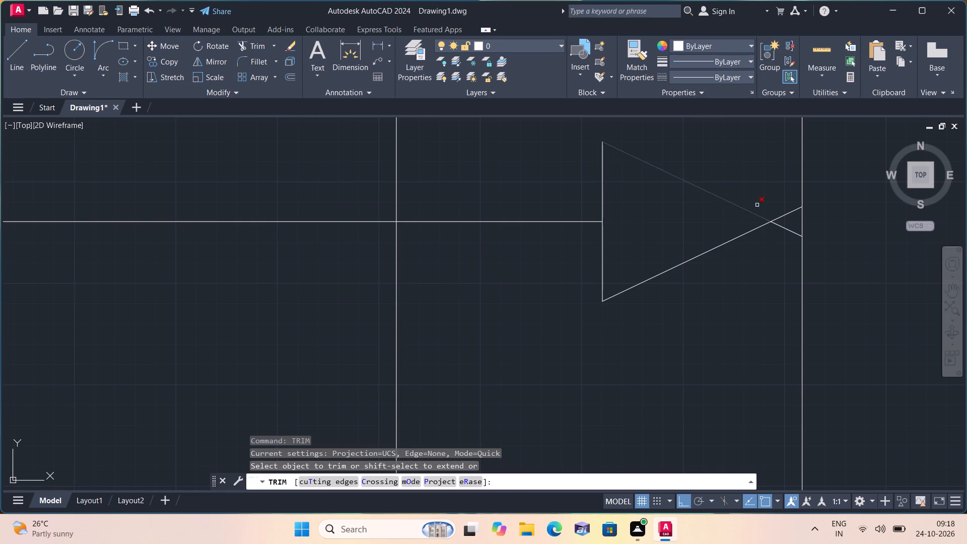
left_click(773, 201)
left_click(784, 232)
key("space")
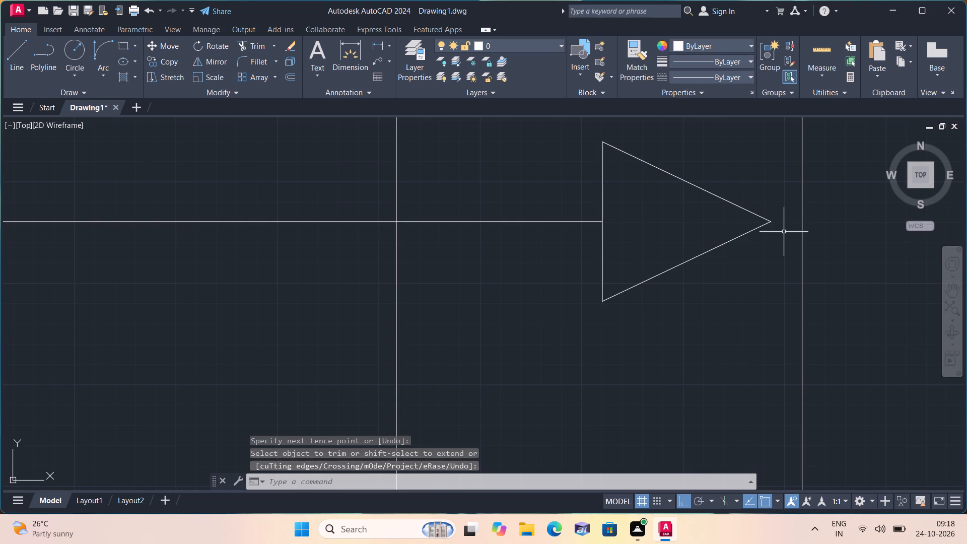
scroll(779, 232, "down", 7)
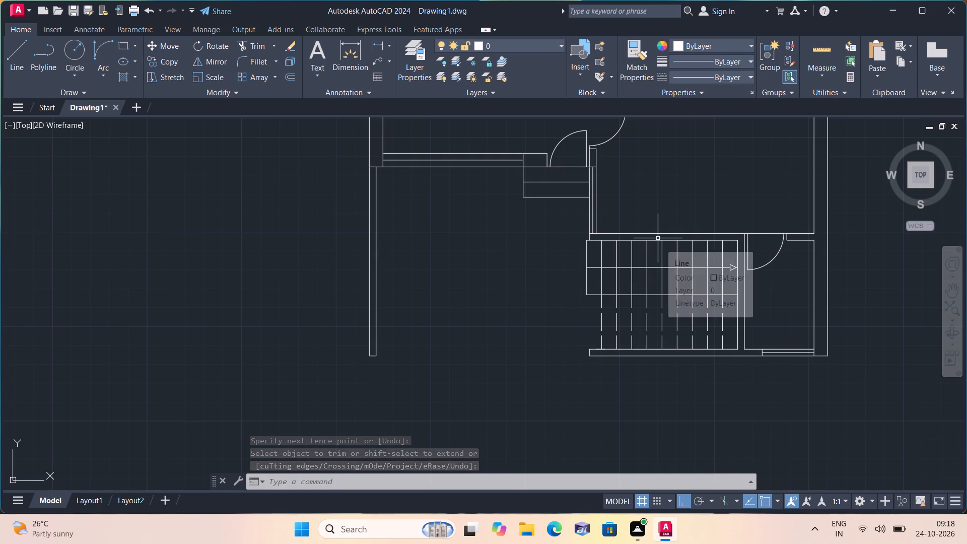
Examine the staircase with its direction arrow and the surrounding front part of the plan.
scroll(648, 232, "down", 1)
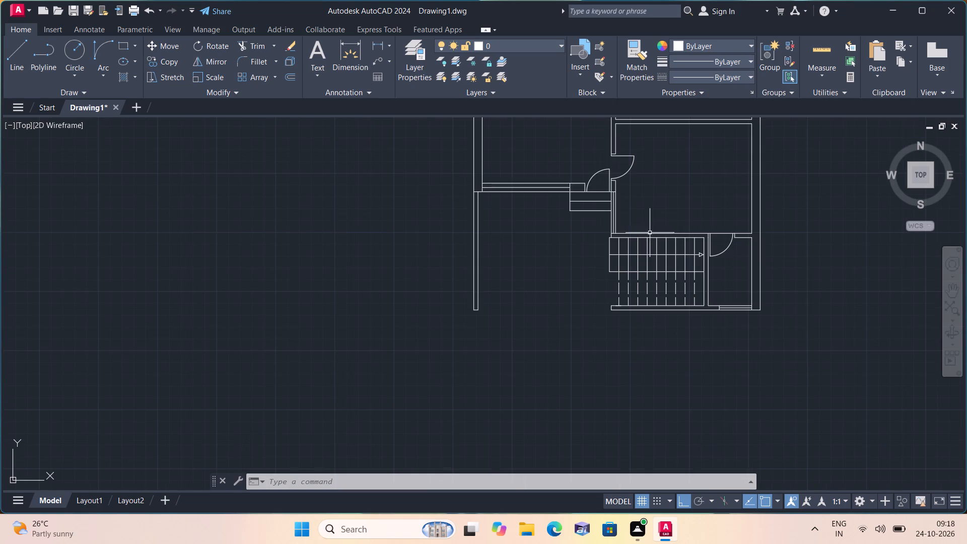
middle_click_drag(638, 211, 596, 257)
scroll(636, 211, "down", 1)
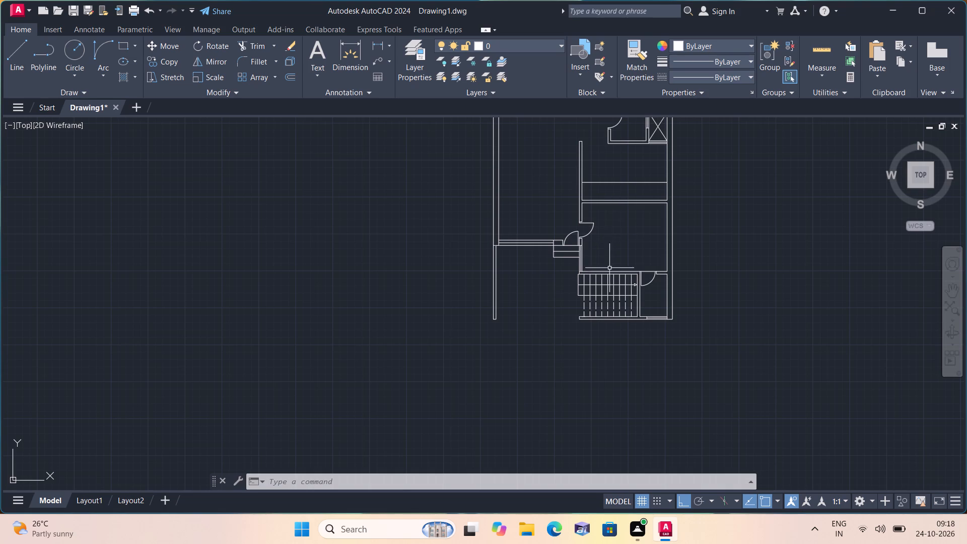
scroll(596, 252, "up", 2)
middle_click_drag(668, 319, 618, 229)
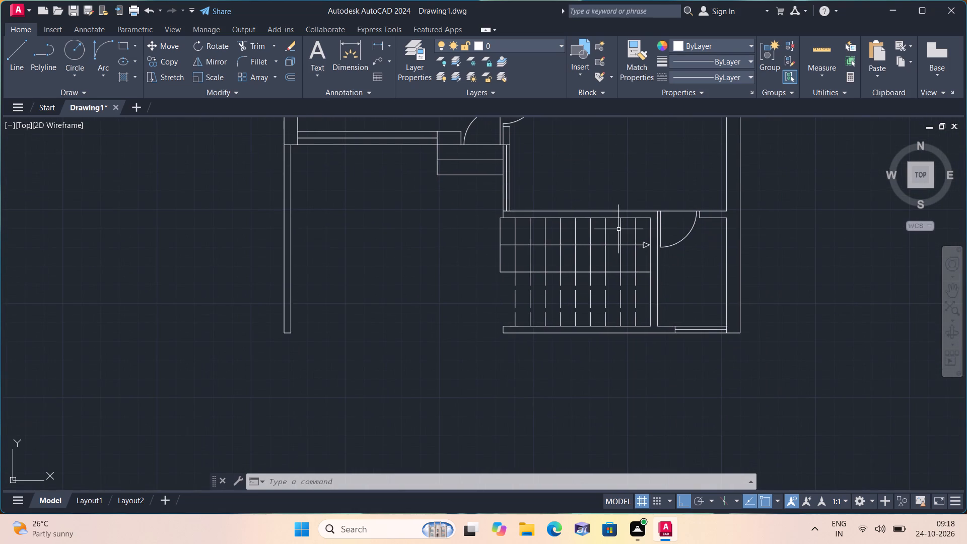
scroll(618, 229, "up", 1)
scroll(595, 303, "down", 1)
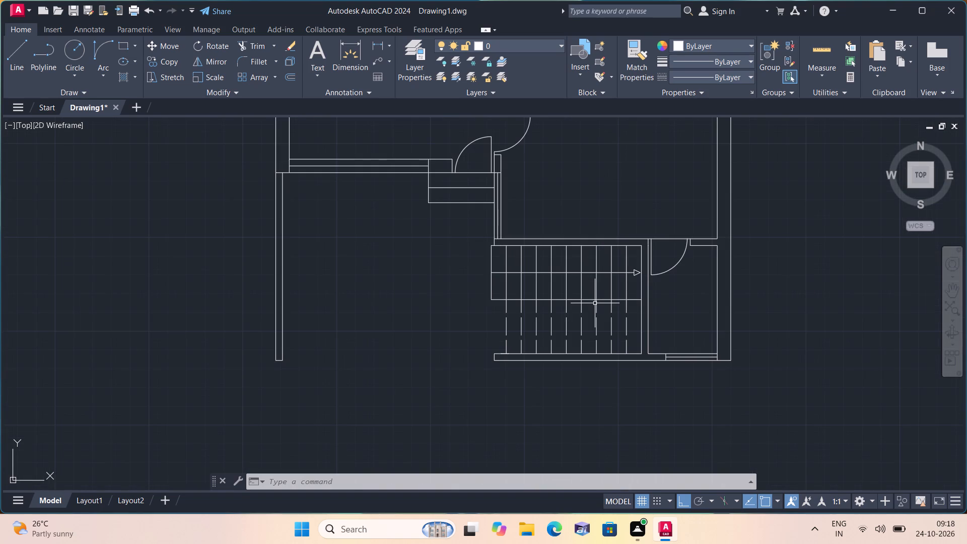
scroll(644, 299, "down", 1)
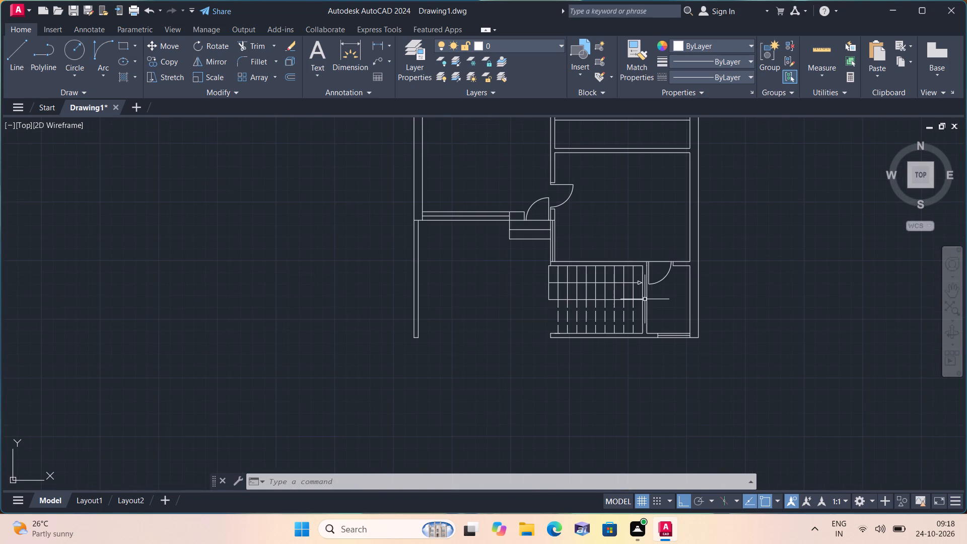
scroll(645, 299, "down", 1)
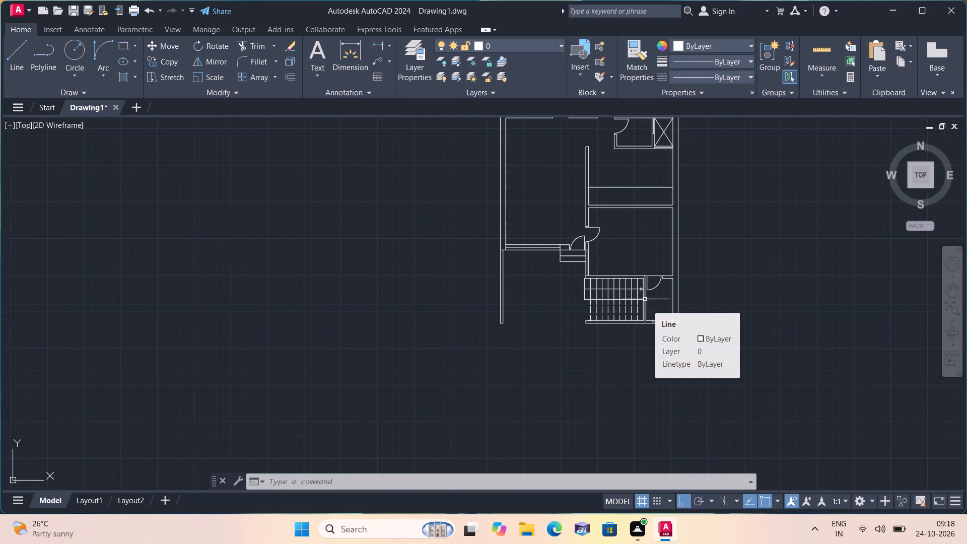
With linetype ACAD_ISO02W100, draw a dashed outline 1' down from the front window's stair-side corner, across to the opposite wall's outer face, and up to its end.
left_click(709, 79)
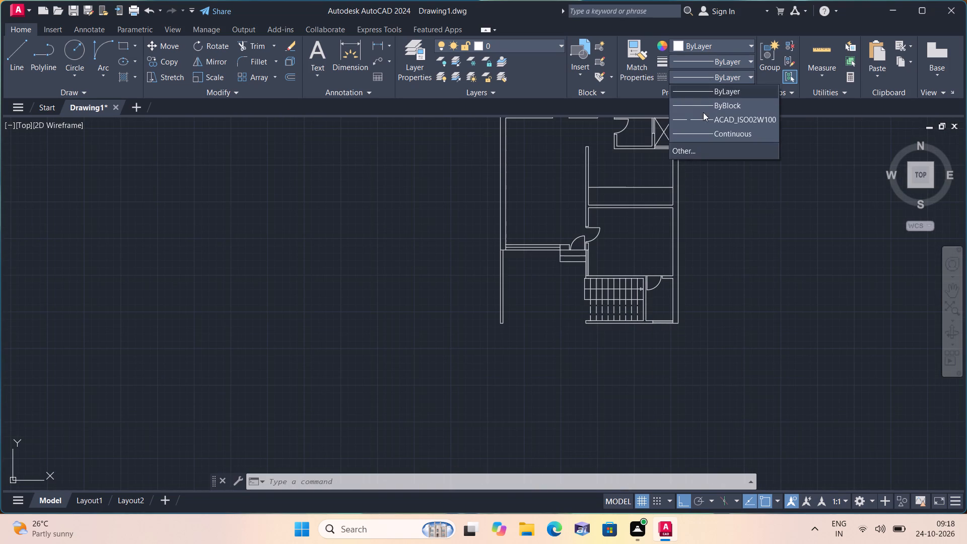
left_click(705, 119)
key("l")
key("space")
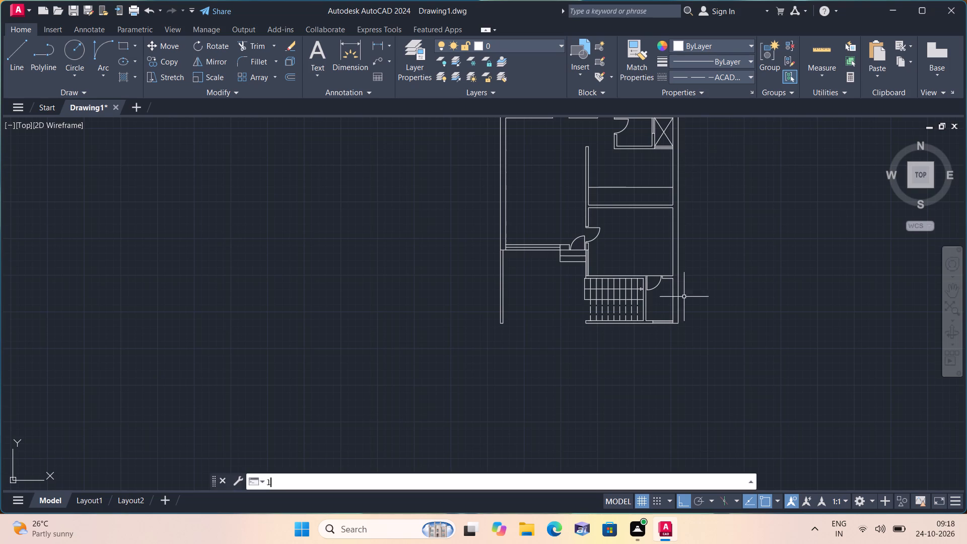
scroll(655, 330, "up", 3)
left_click(644, 310)
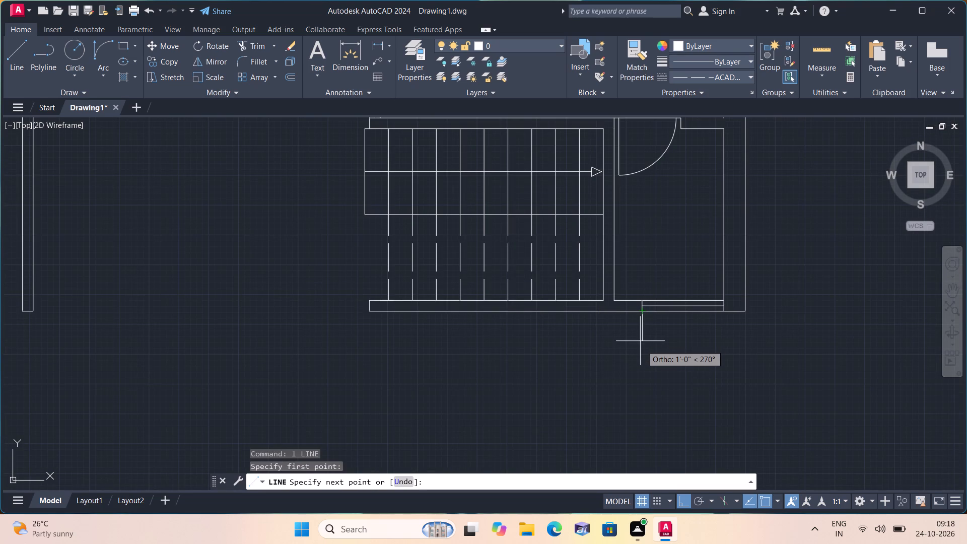
type("1'")
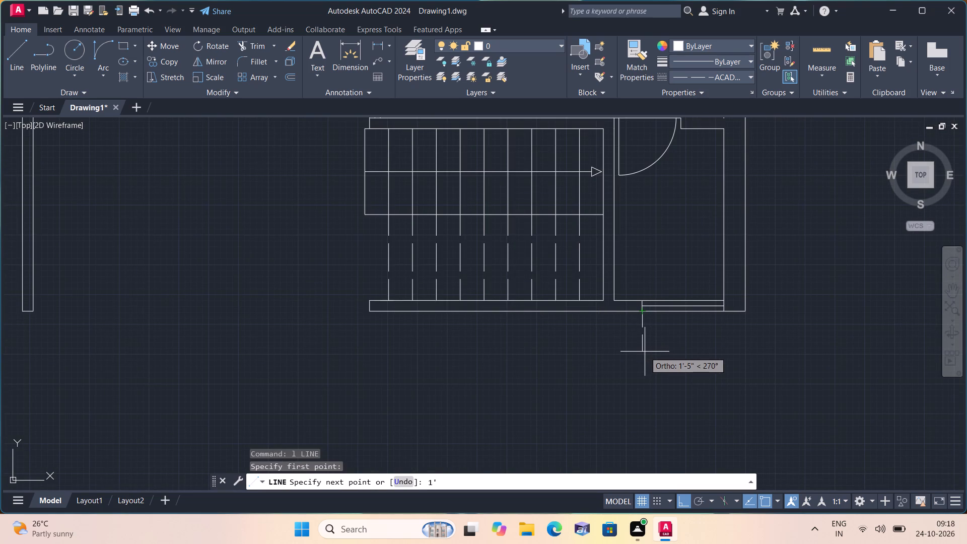
key("space")
scroll(280, 324, "down", 1)
middle_click_drag(315, 319, 432, 267)
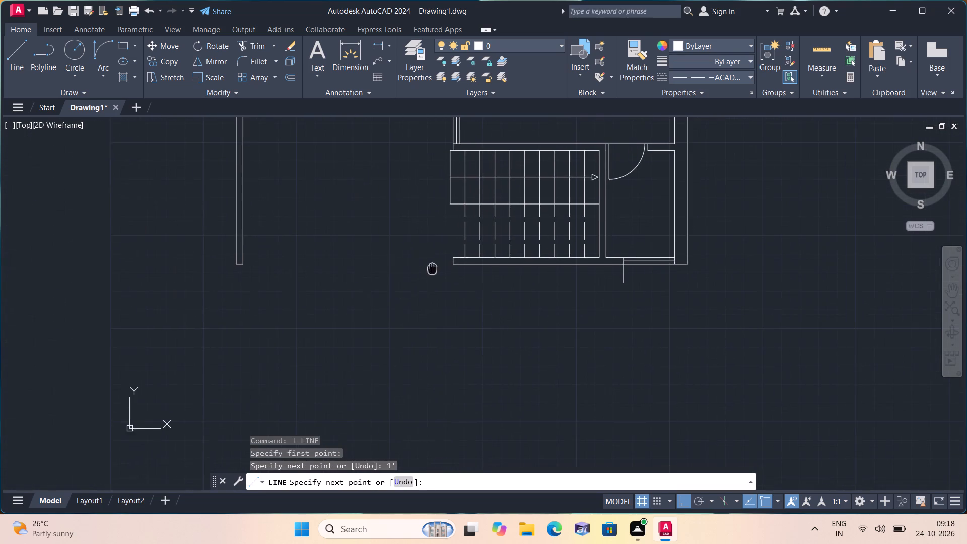
scroll(290, 286, "up", 2)
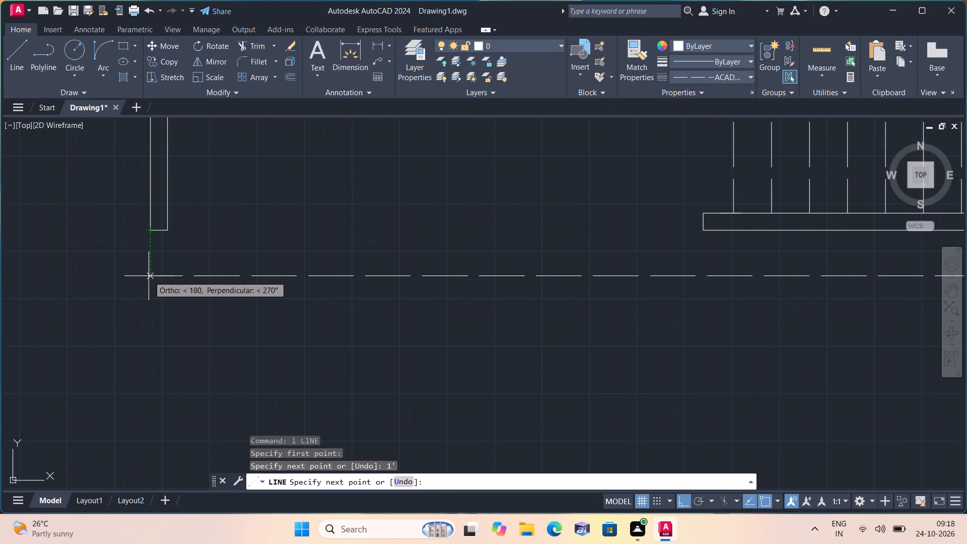
left_click(149, 277)
left_click(151, 229)
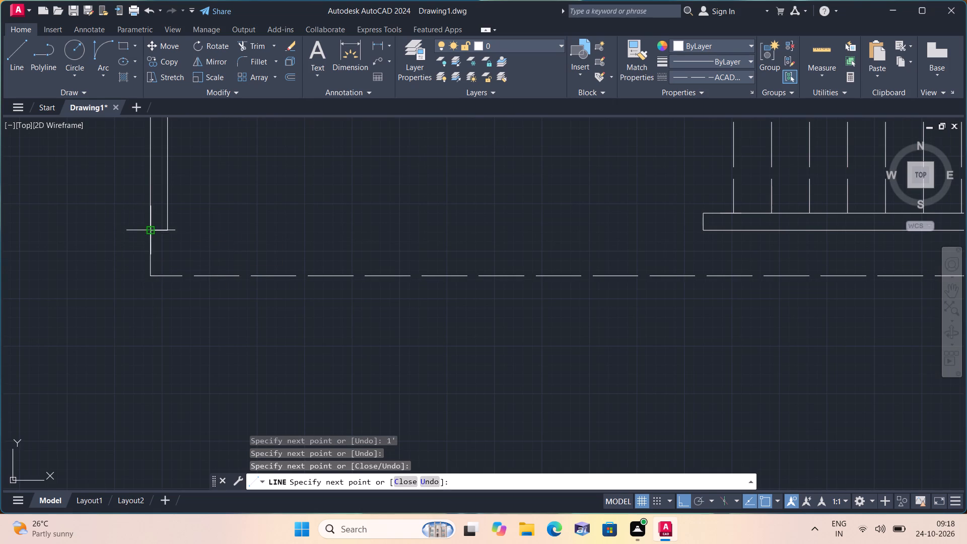
key("space")
Trim the short horizontal line crossing the wall where the 9" outer wall meets the thinner front wall.
scroll(251, 255, "down", 5)
scroll(336, 218, "up", 1)
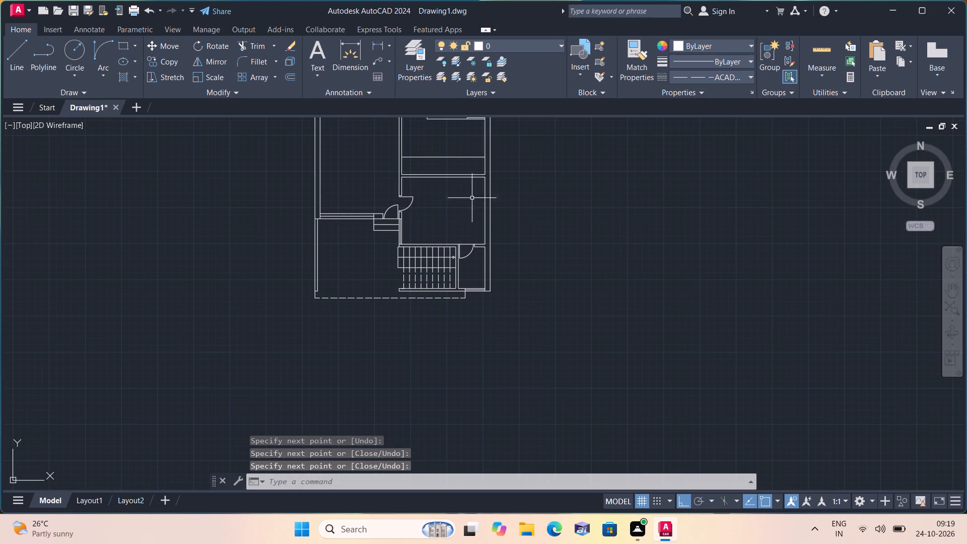
scroll(548, 210, "down", 2)
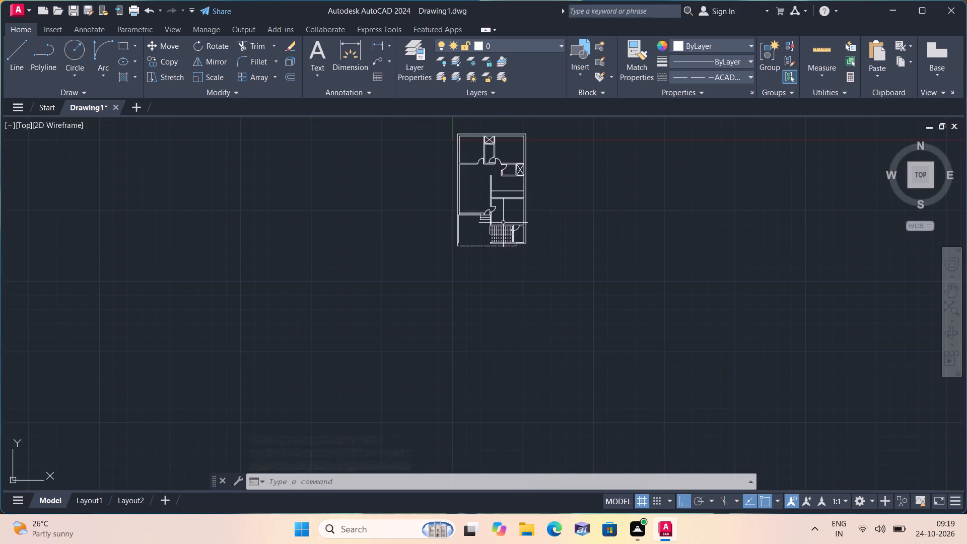
scroll(436, 236, "up", 1)
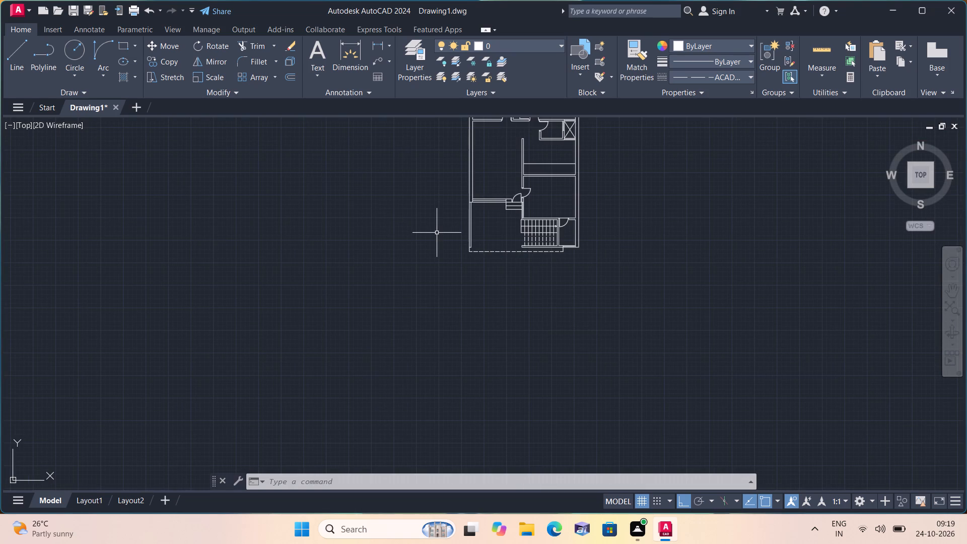
scroll(465, 219, "up", 2)
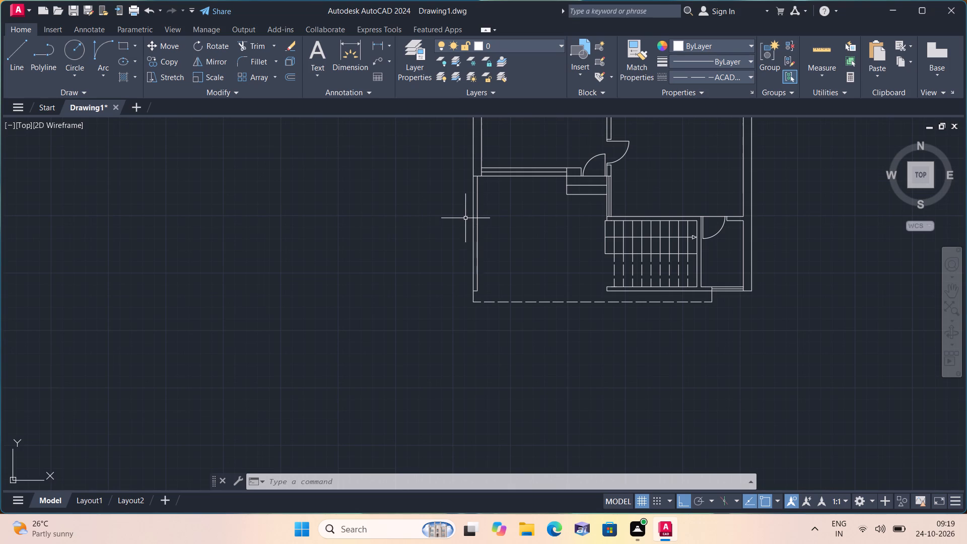
scroll(466, 218, "up", 1)
type("trim")
key("space")
scroll(478, 138, "up", 2)
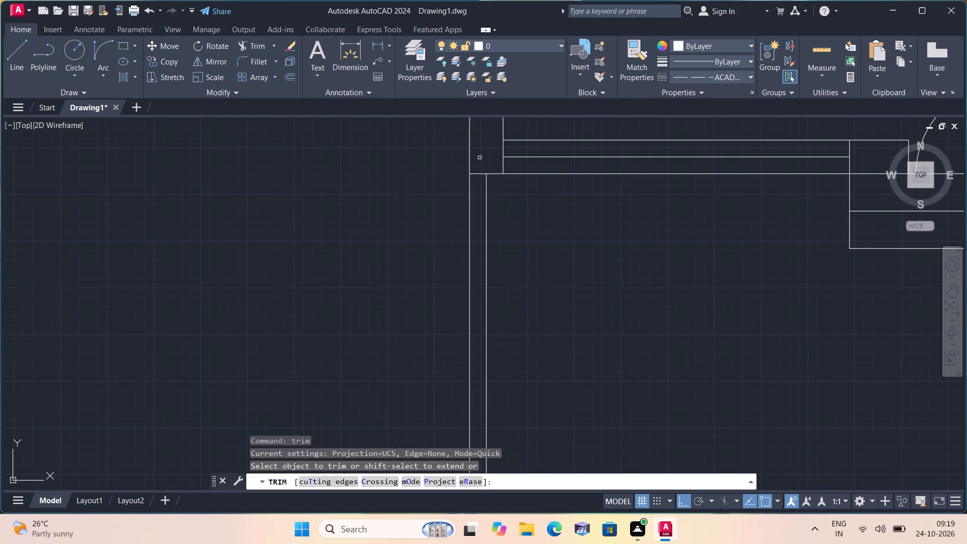
left_click(481, 173)
key("space")
Hatch the outer walls with their connected partitions and the L-shaped partition below the upper duct with a solid fill in colour 0,0,0.
scroll(478, 168, "down", 2)
scroll(538, 236, "down", 1)
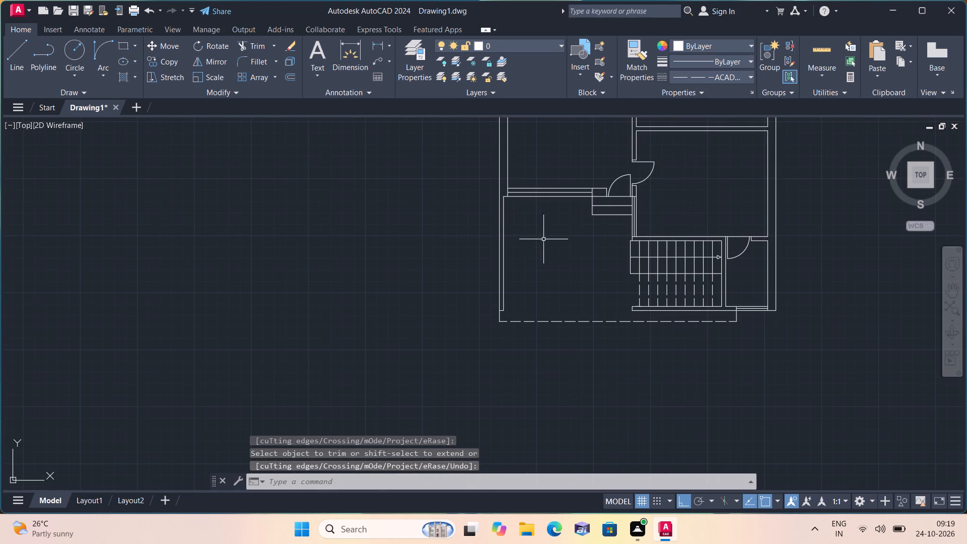
middle_click_drag(572, 266, 493, 219)
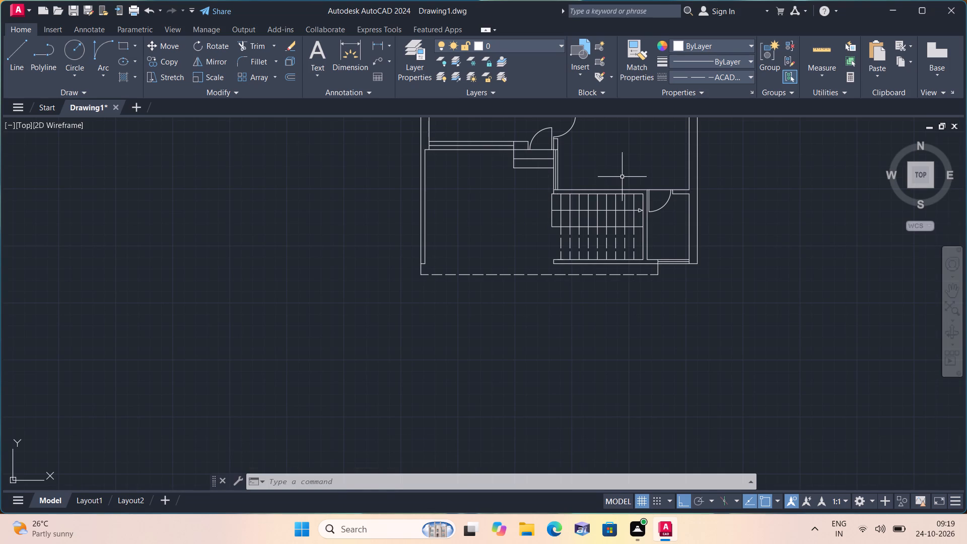
middle_click_drag(623, 180, 638, 356)
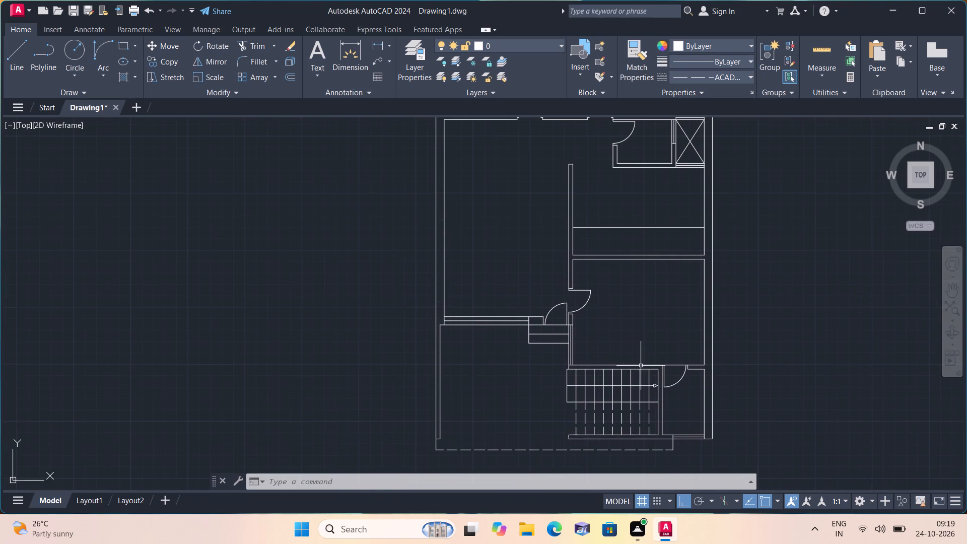
scroll(641, 278, "down", 1)
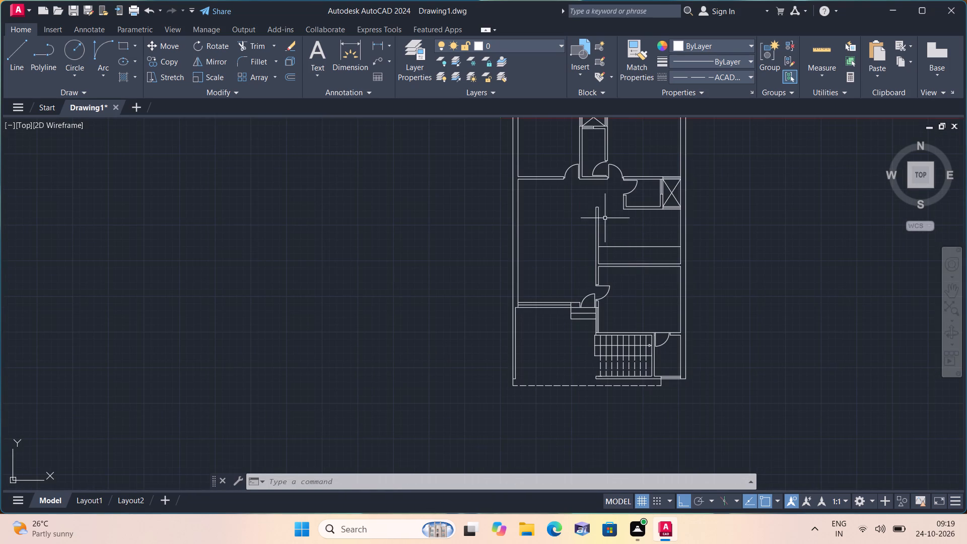
middle_click_drag(600, 218, 608, 328)
scroll(612, 306, "up", 1)
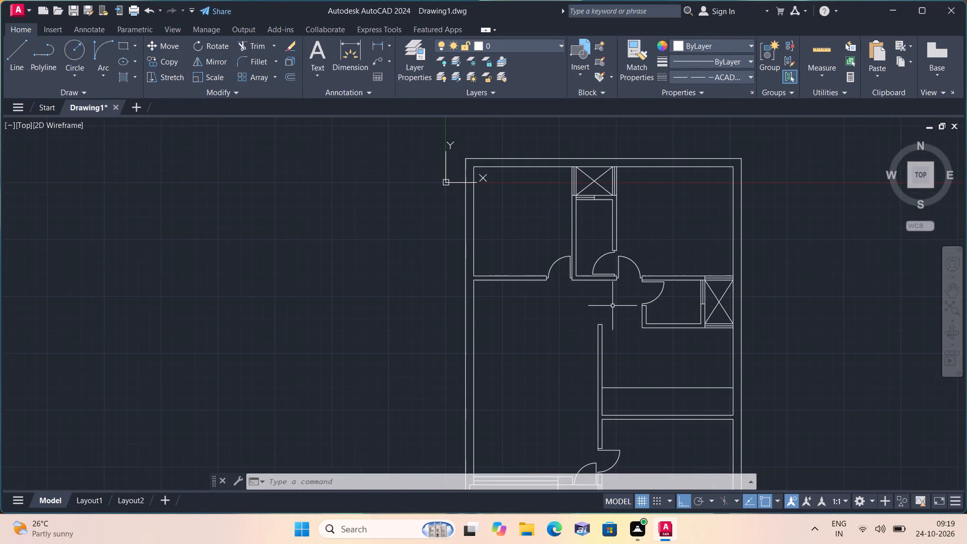
middle_click_drag(612, 305, 599, 276)
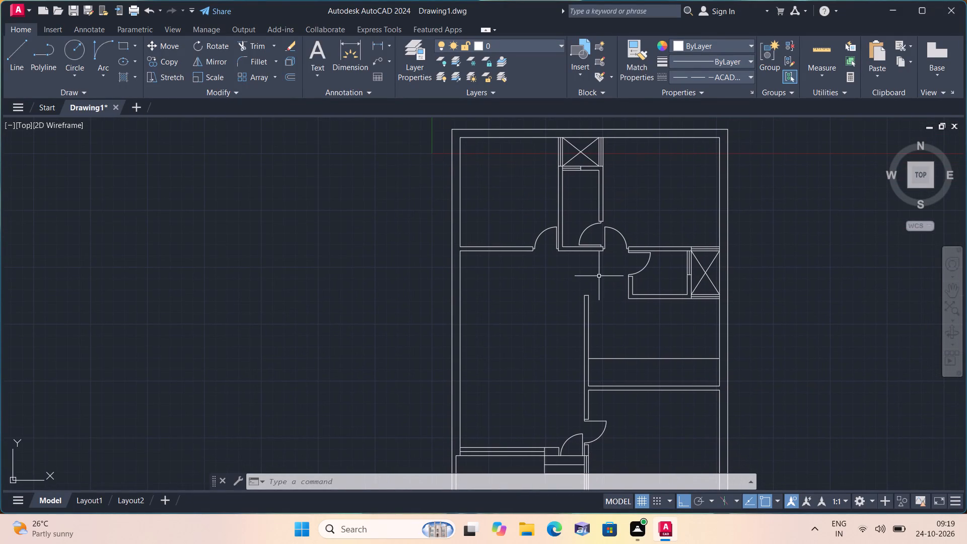
type("h")
key("space")
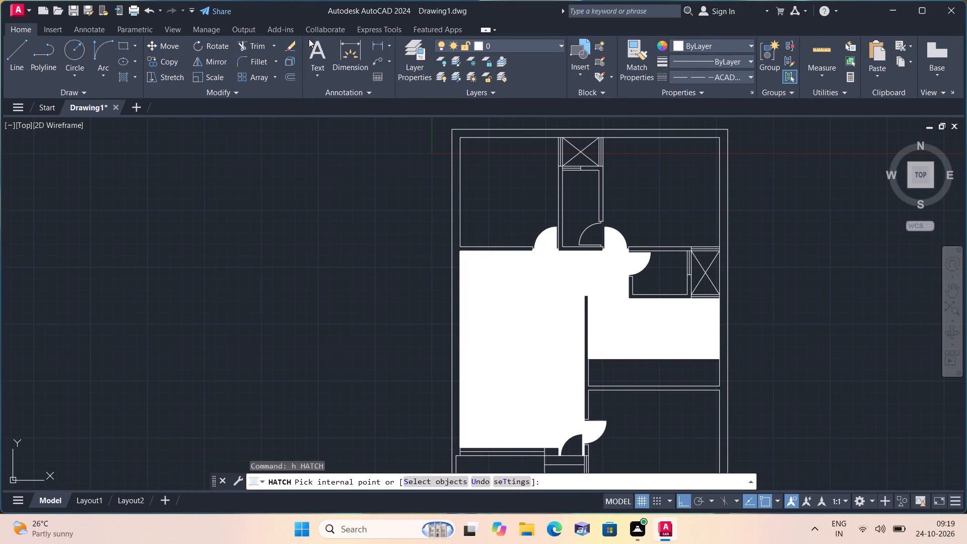
left_click(345, 47)
left_click(331, 62)
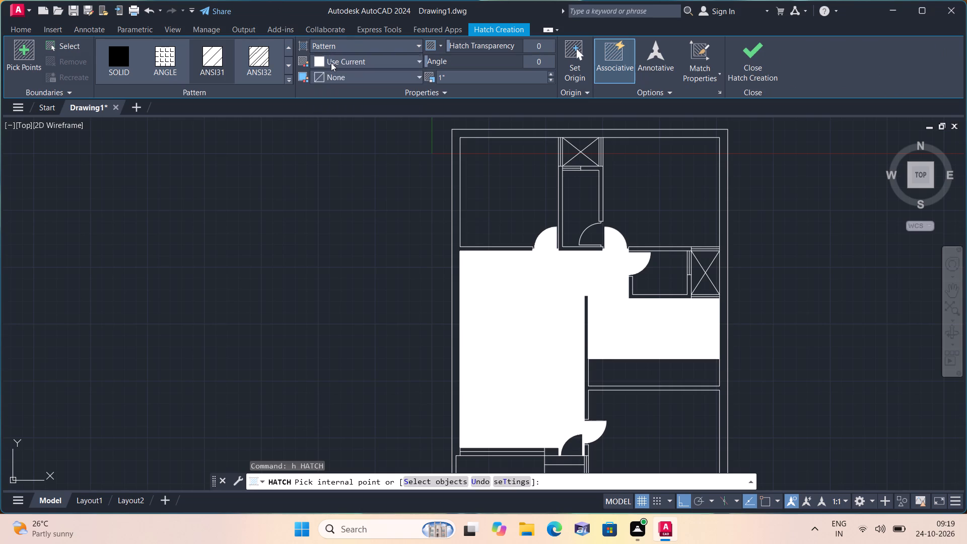
left_click(321, 63)
left_click(319, 116)
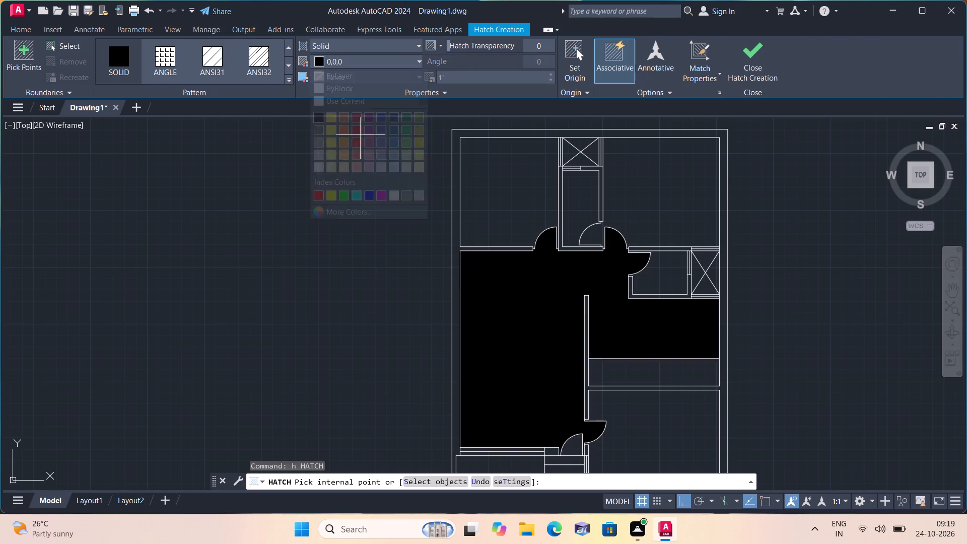
left_click(497, 131)
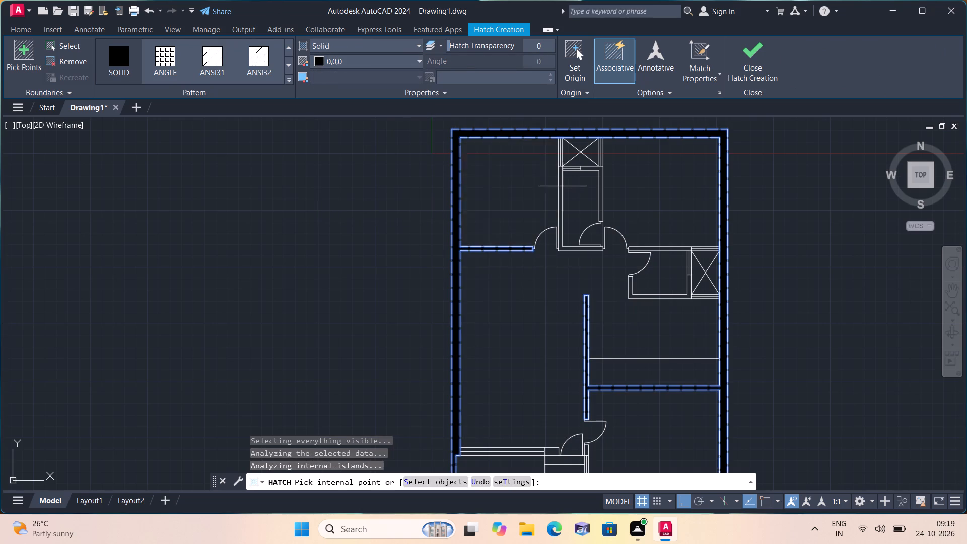
scroll(563, 186, "up", 2)
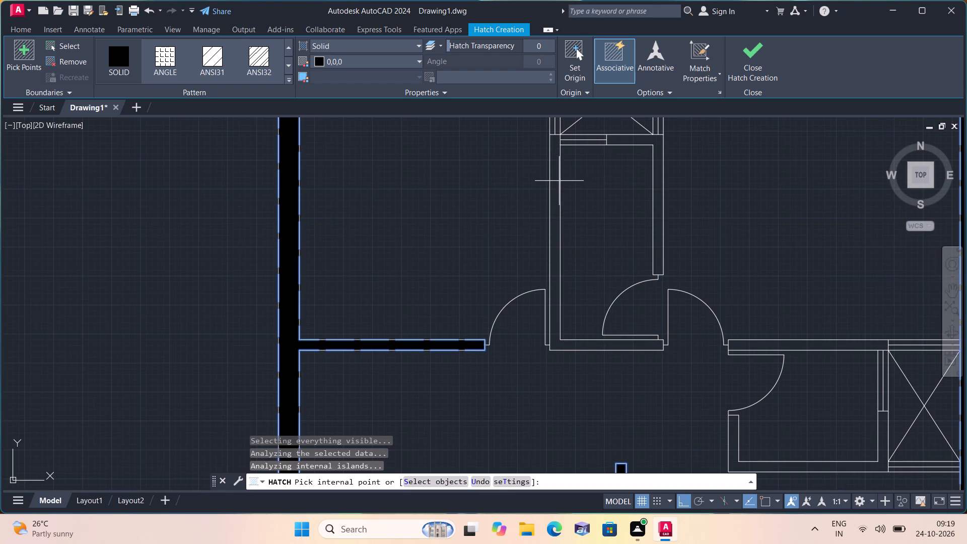
left_click(554, 182)
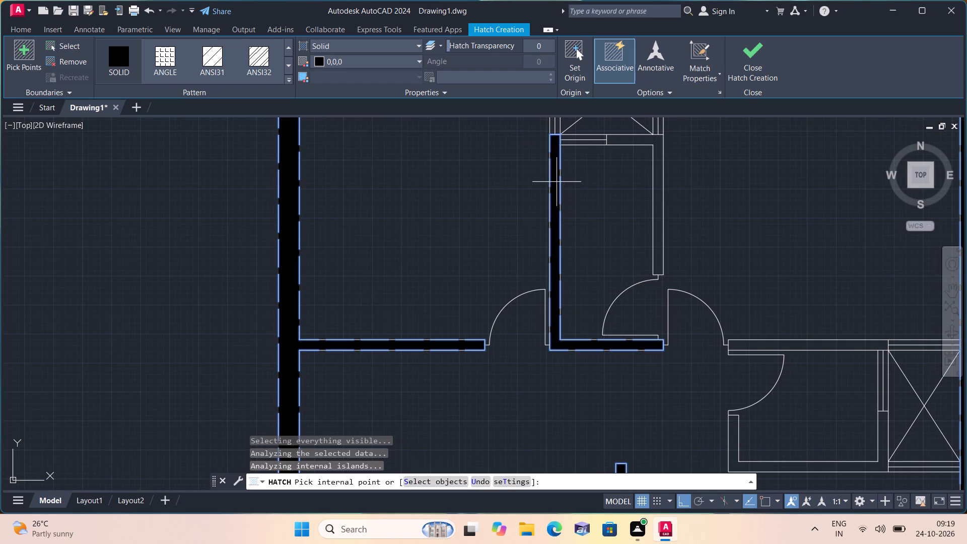
Finish the current wall hatch and set the current linetype to ByLayer.
key("Escape")
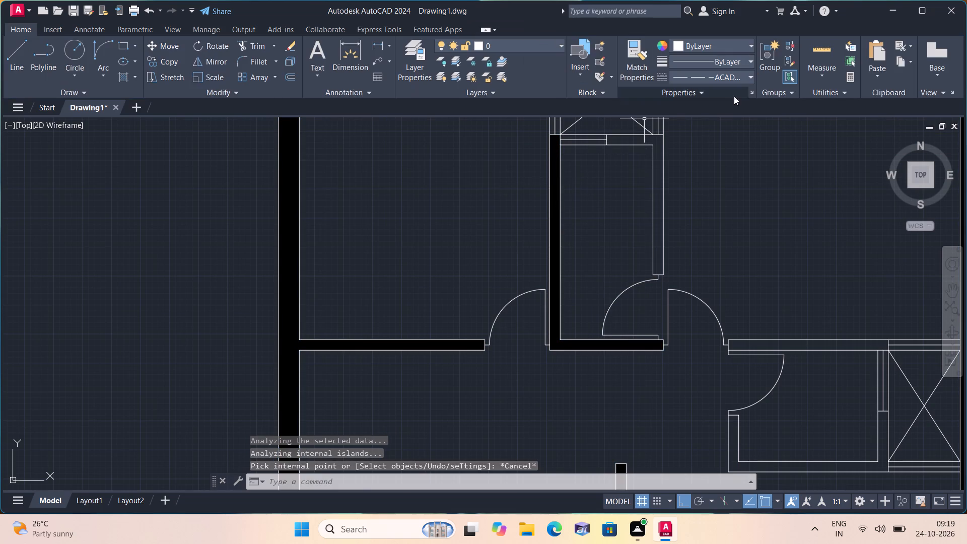
left_click(709, 77)
left_click(693, 87)
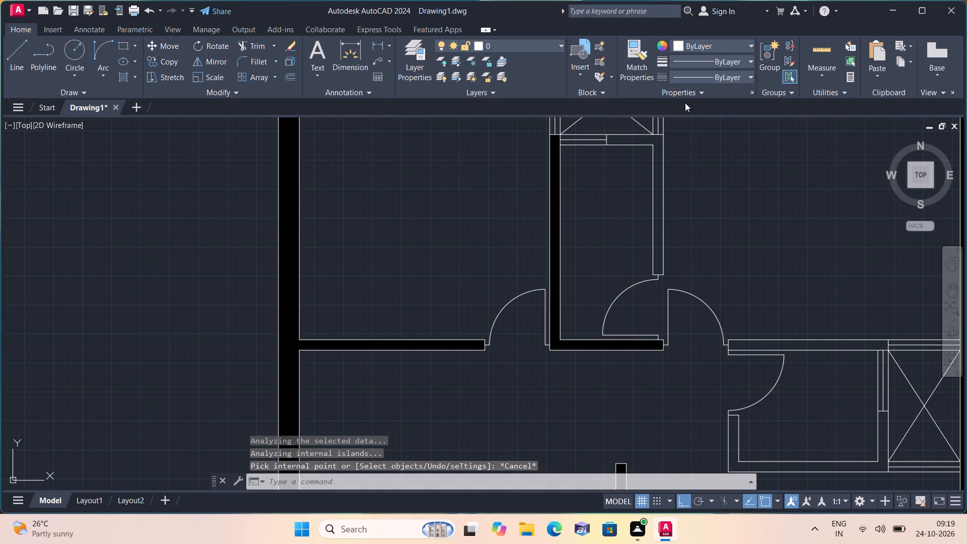
Hatch the remaining wall of the small room below the upper duct, plus both walls of the small room beside the other duct, in solid 0,0,0.
type("h")
key("space")
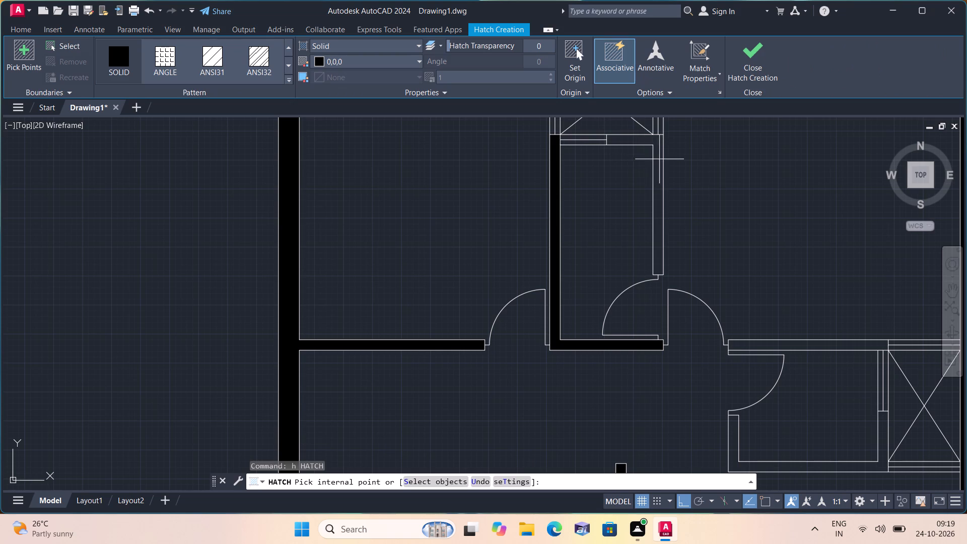
left_click(660, 159)
scroll(660, 159, "down", 2)
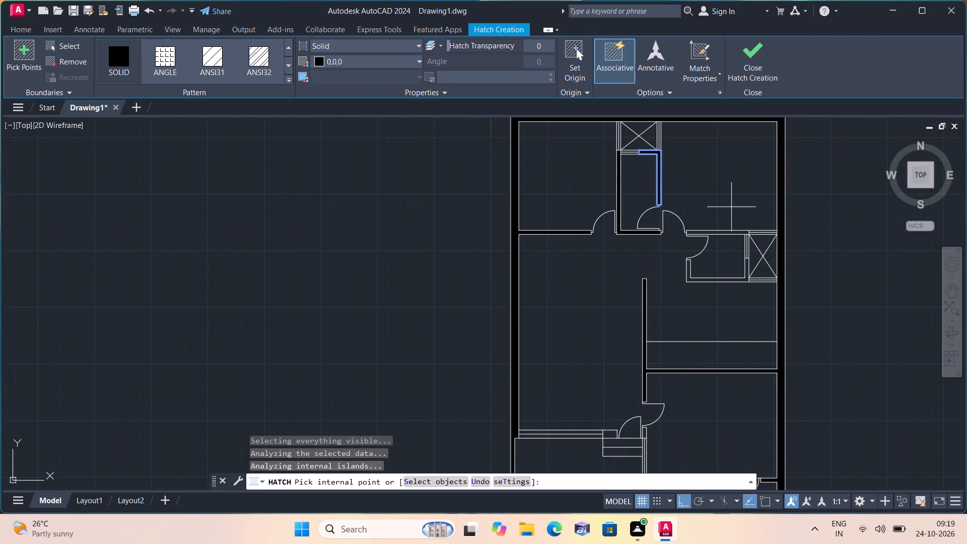
scroll(727, 226, "up", 1)
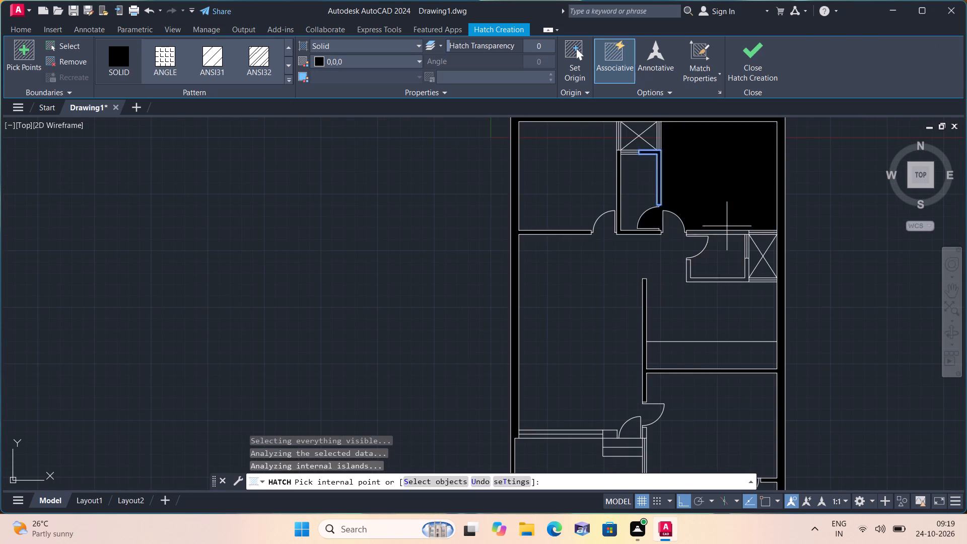
left_click(730, 237)
middle_click_drag(730, 237, 729, 236)
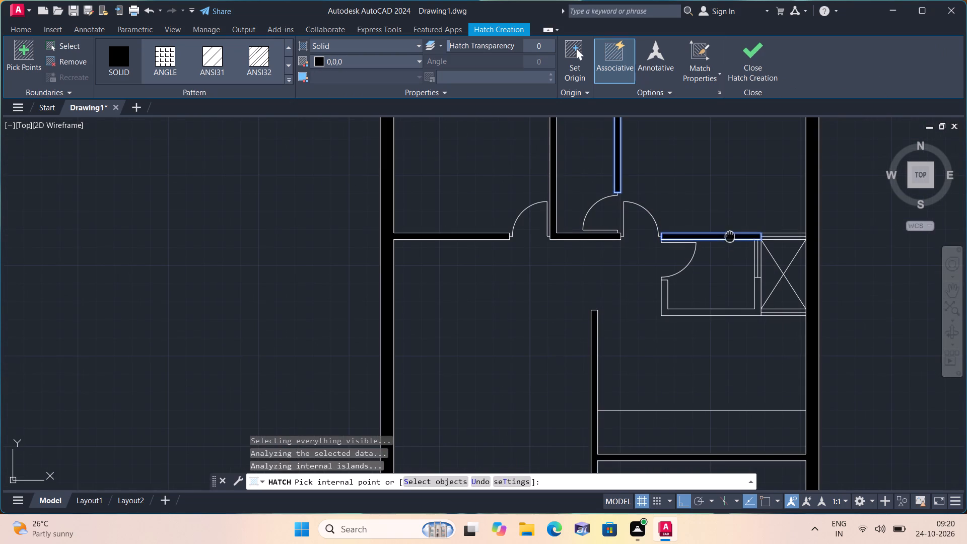
middle_click_drag(729, 236, 666, 131)
left_click(658, 210)
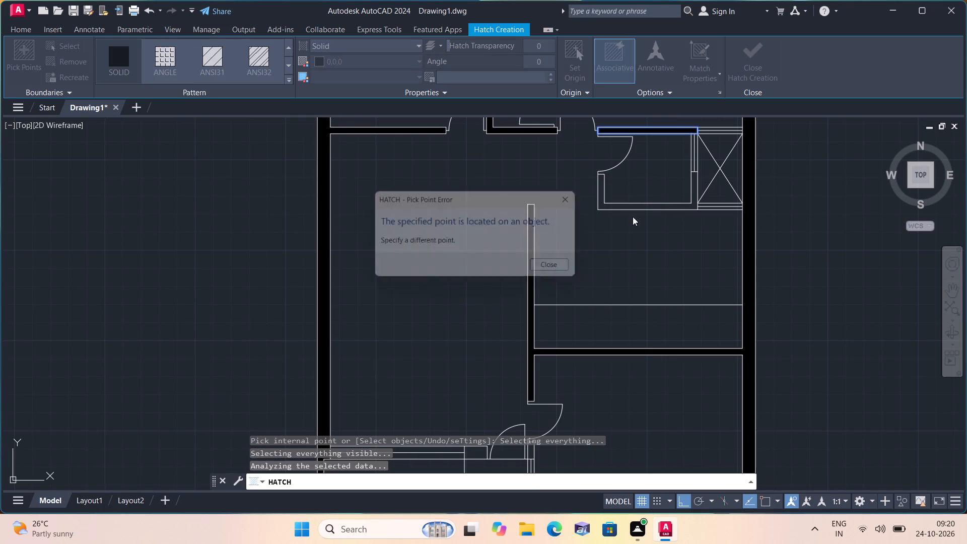
left_click(576, 197)
scroll(577, 197, "up", 1)
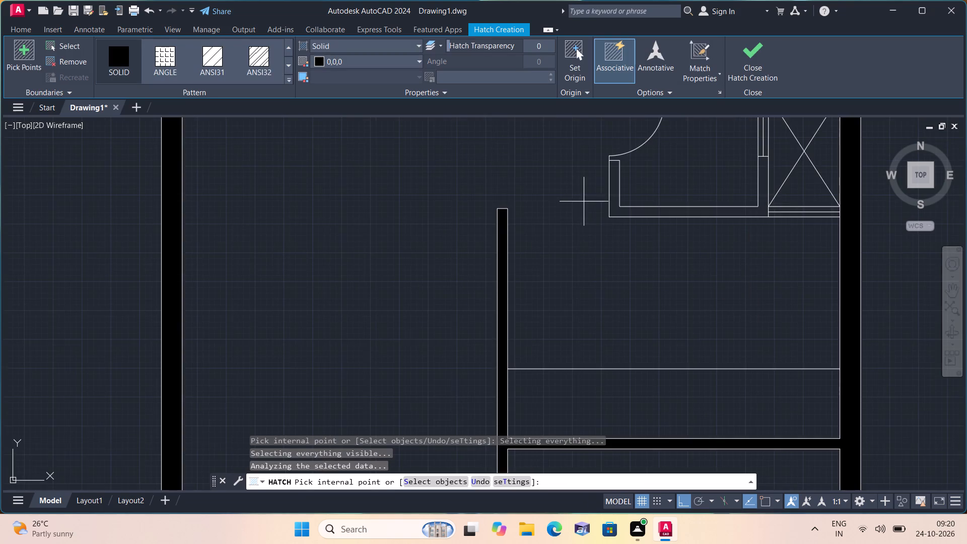
scroll(591, 207, "up", 1)
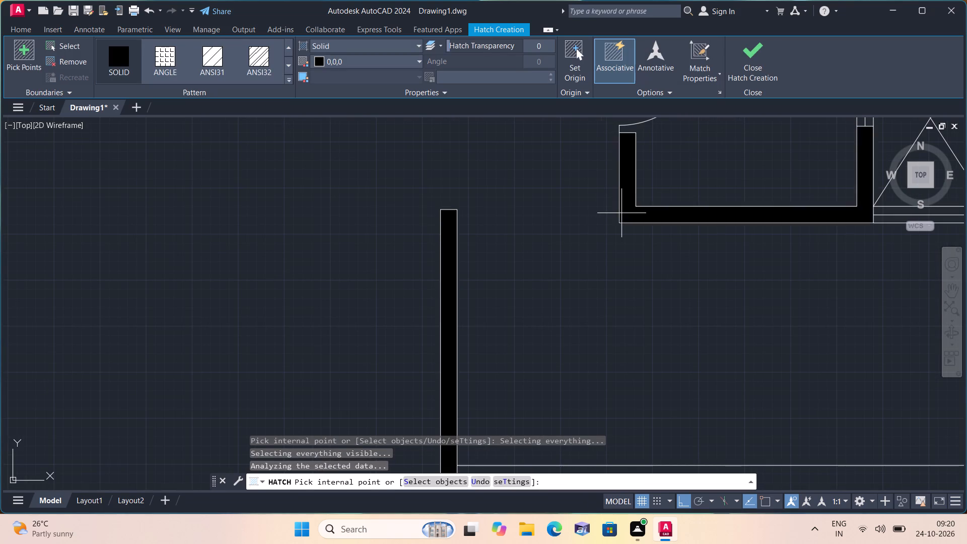
left_click(623, 213)
scroll(623, 213, "down", 3)
Hatch the wall piece between the front window and entrance door, the short wall stub beside that door, and the connected staircase walls in solid 0,0,0.
middle_click_drag(623, 213, 561, 85)
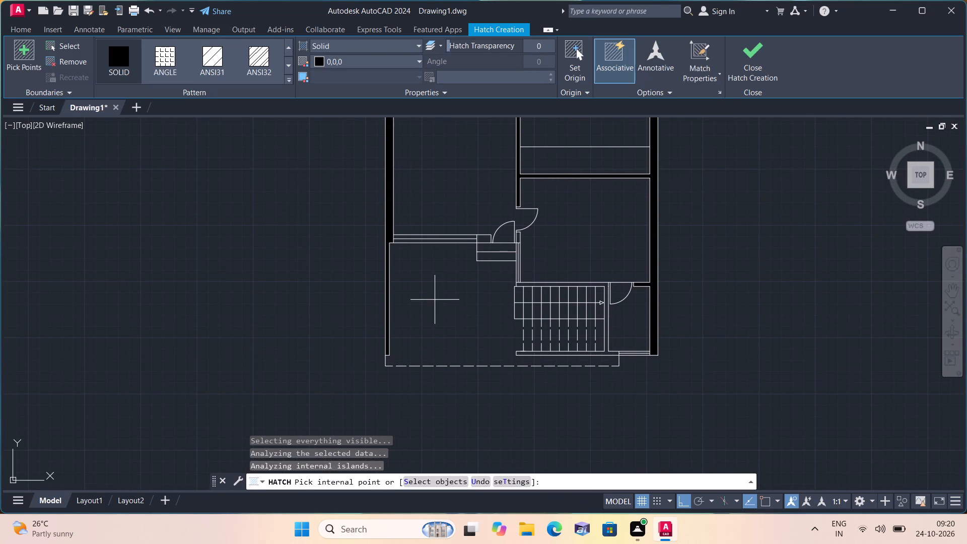
scroll(490, 281, "up", 2)
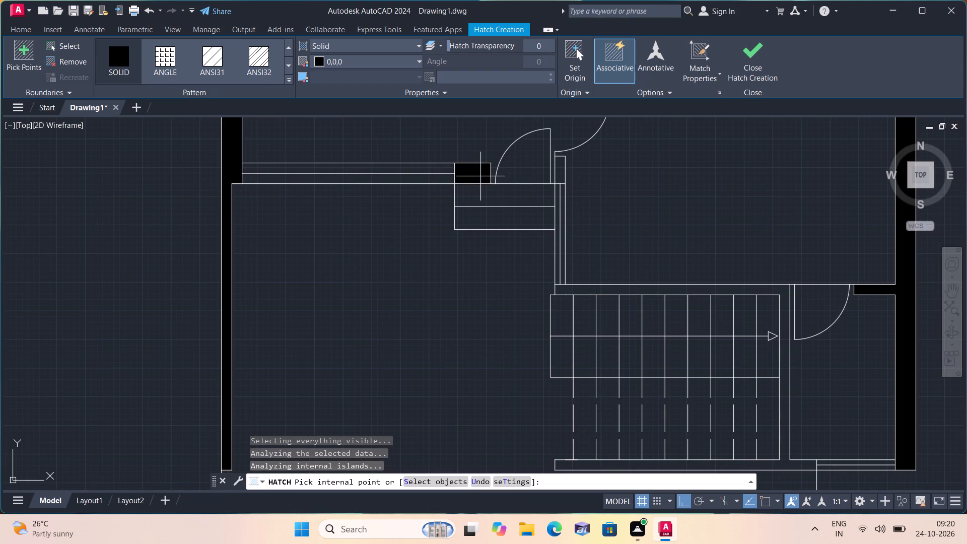
left_click(480, 176)
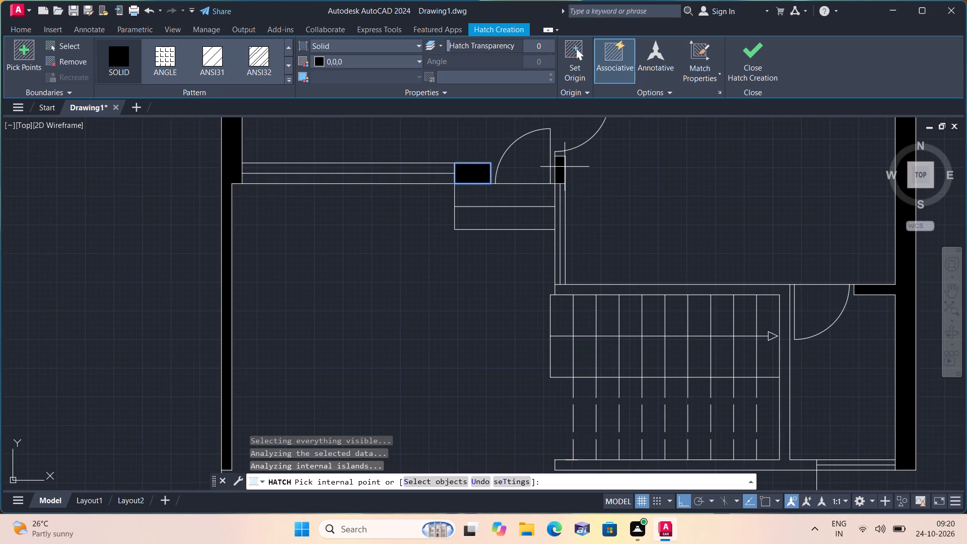
left_click(564, 167)
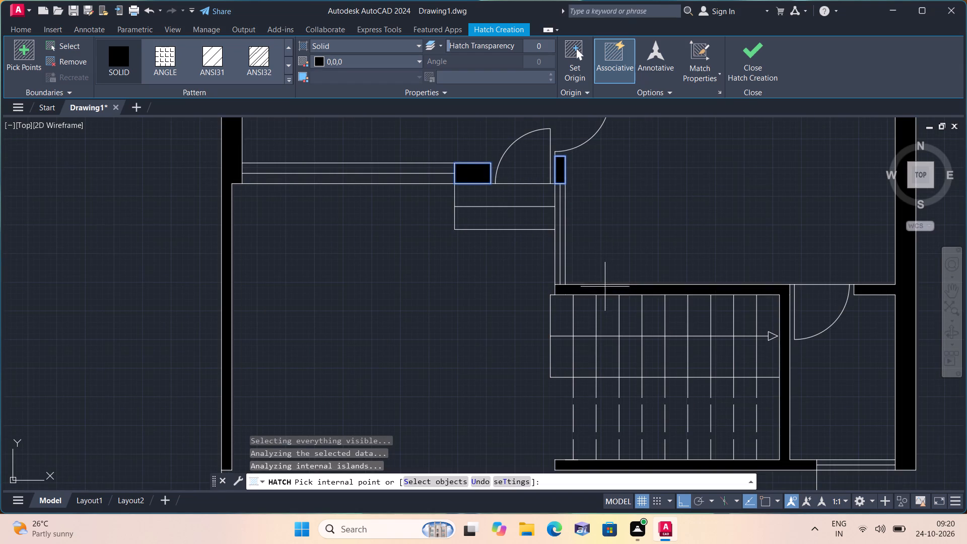
left_click(607, 291)
middle_click_drag(607, 291, 575, 181)
scroll(580, 211, "down", 1)
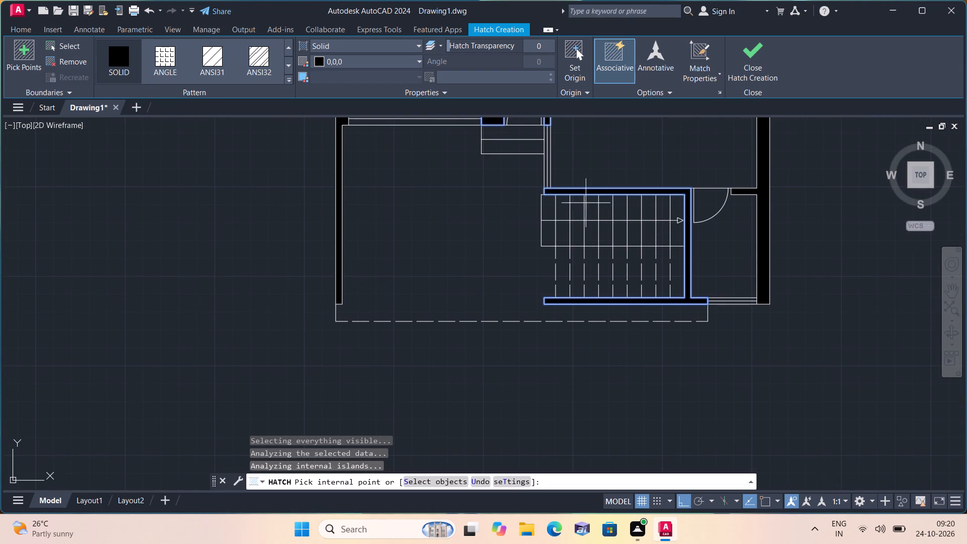
key("Escape")
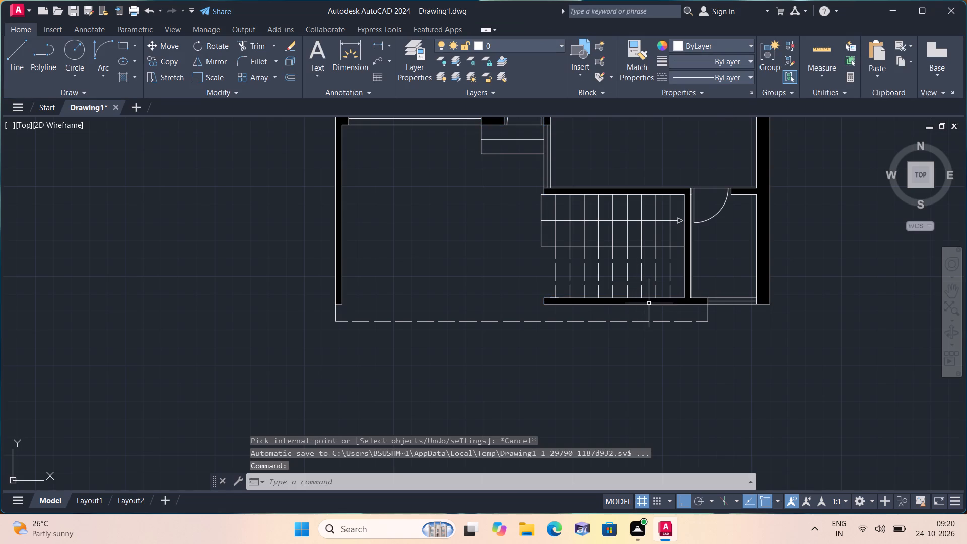
Examine the hatched walls across the whole plan, from the rear rooms down to the staircase and front outline.
scroll(649, 304, "down", 3)
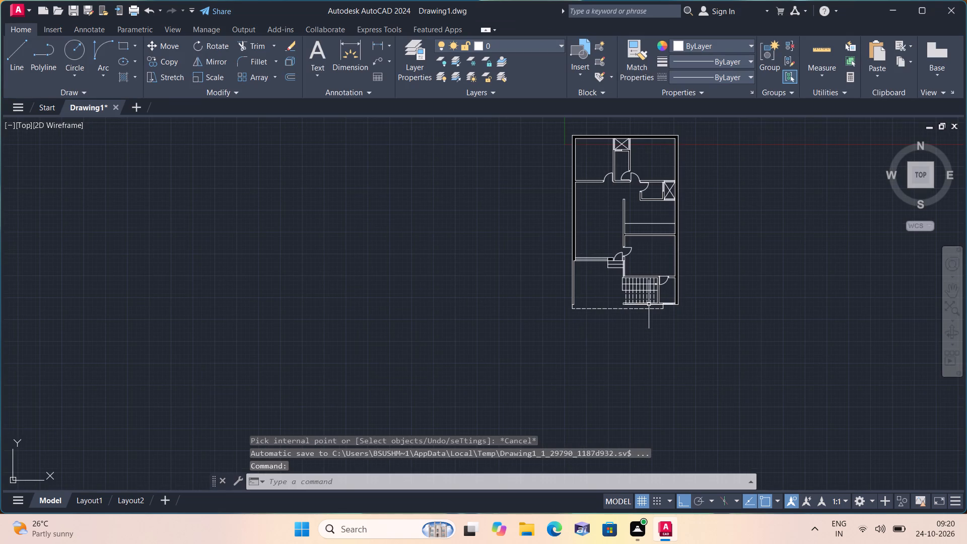
scroll(649, 304, "down", 1)
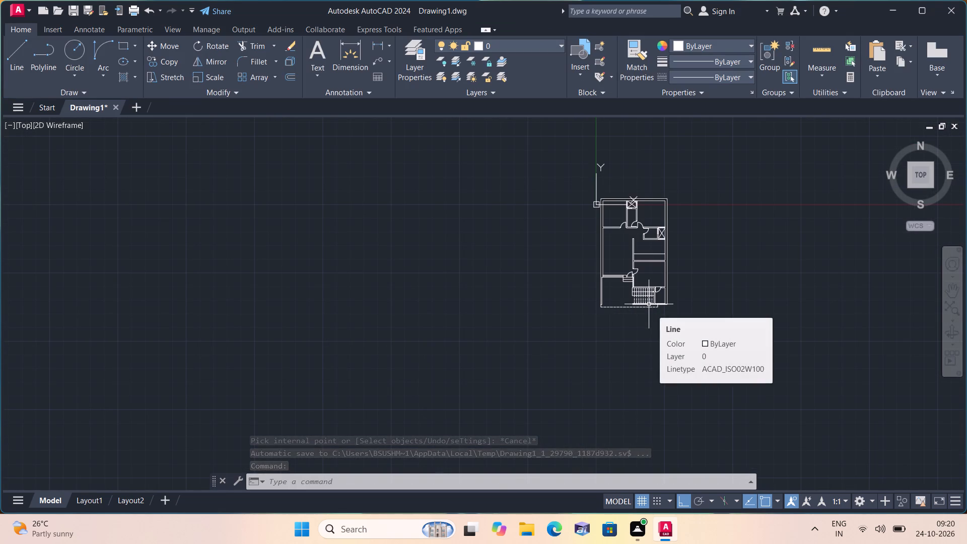
middle_click_drag(645, 287, 609, 336)
scroll(600, 269, "up", 2)
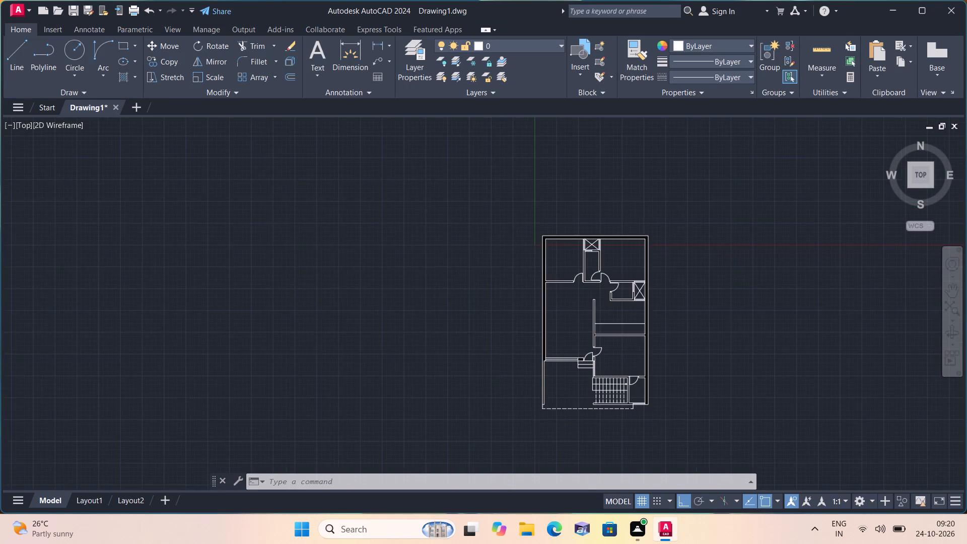
scroll(596, 258, "up", 3)
scroll(596, 257, "down", 1)
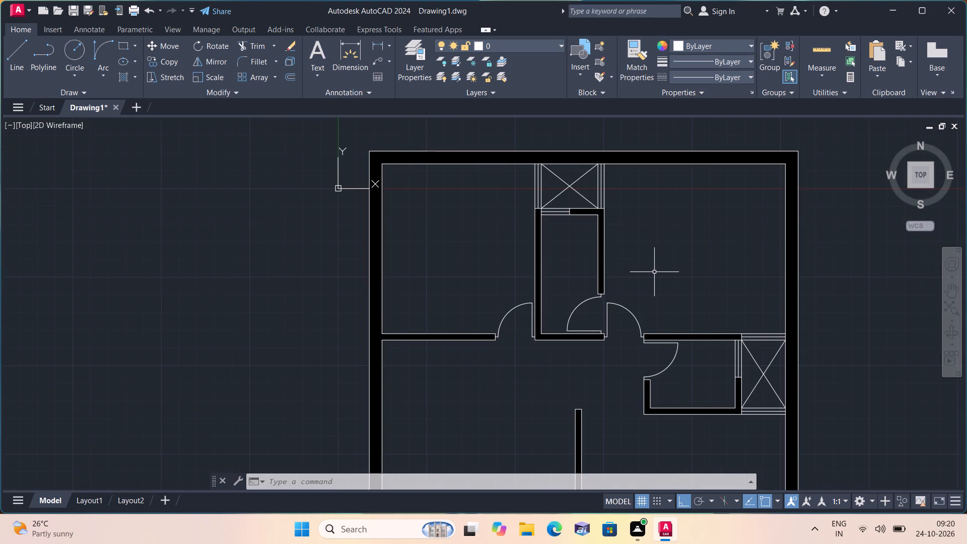
middle_click_drag(653, 270, 637, 229)
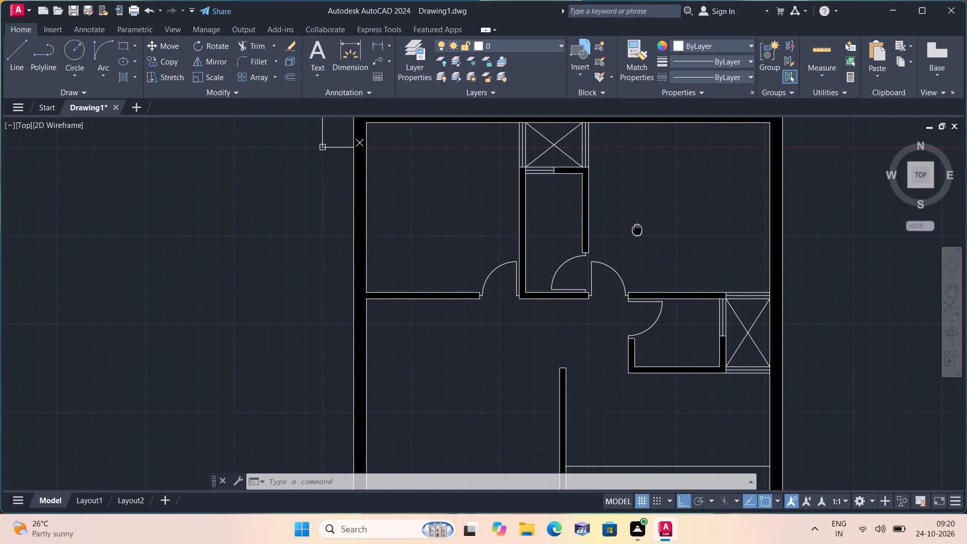
middle_click_drag(637, 229, 637, 228)
middle_click(637, 228)
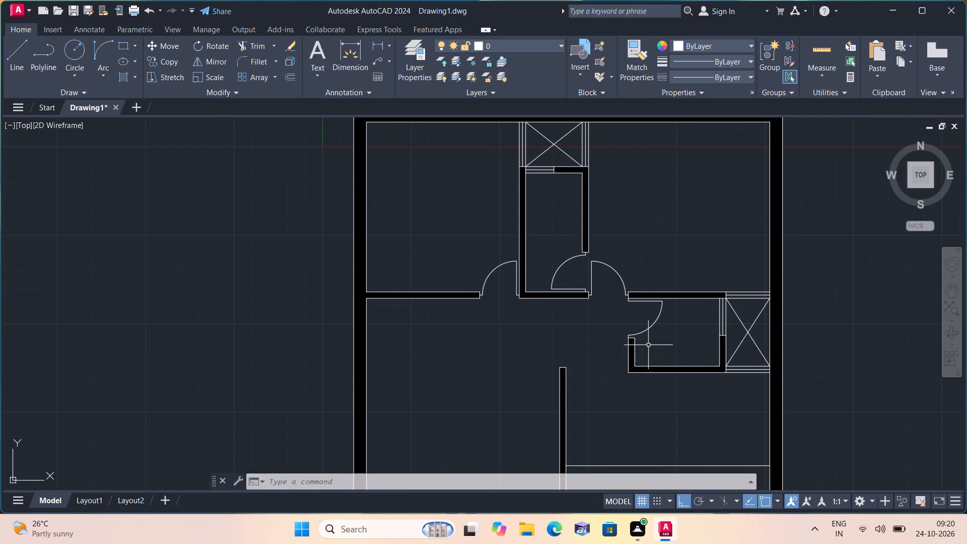
middle_click_drag(655, 367, 624, 271)
scroll(628, 287, "down", 1)
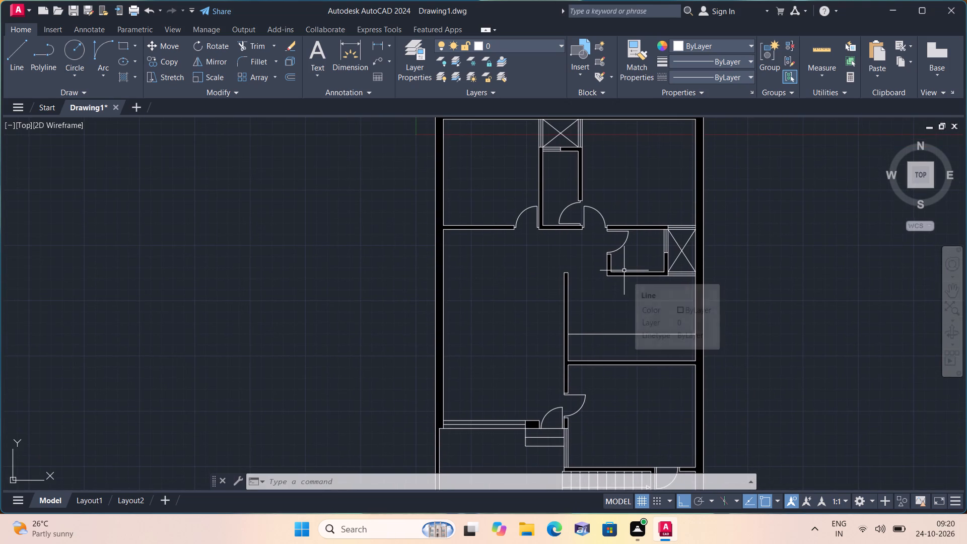
middle_click_drag(666, 381, 594, 228)
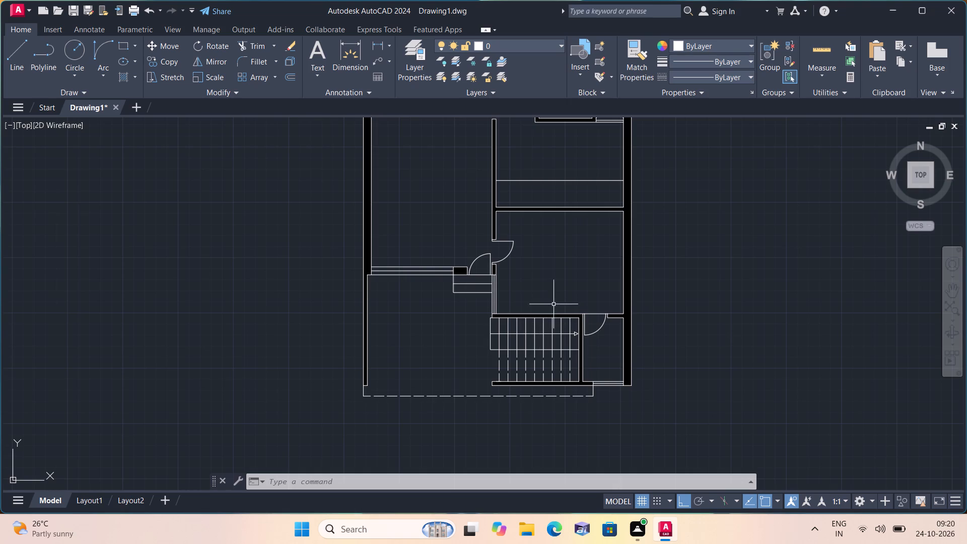
Offset the leaf lines of the four doors around the two small rooms and rear bedrooms by 1" toward their swing sides.
scroll(535, 259, "up", 1)
type("off")
key("space")
type("1\"")
key("space")
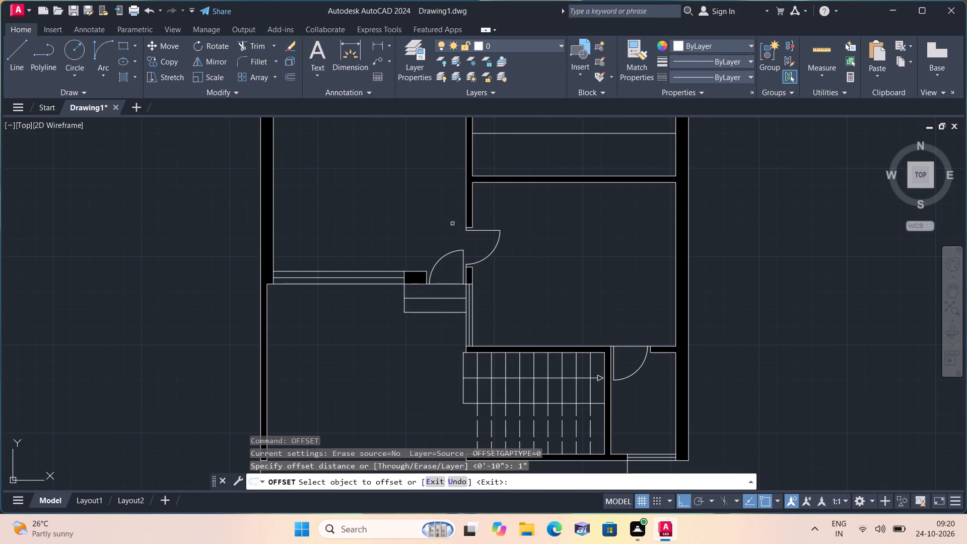
middle_click_drag(341, 180, 388, 342)
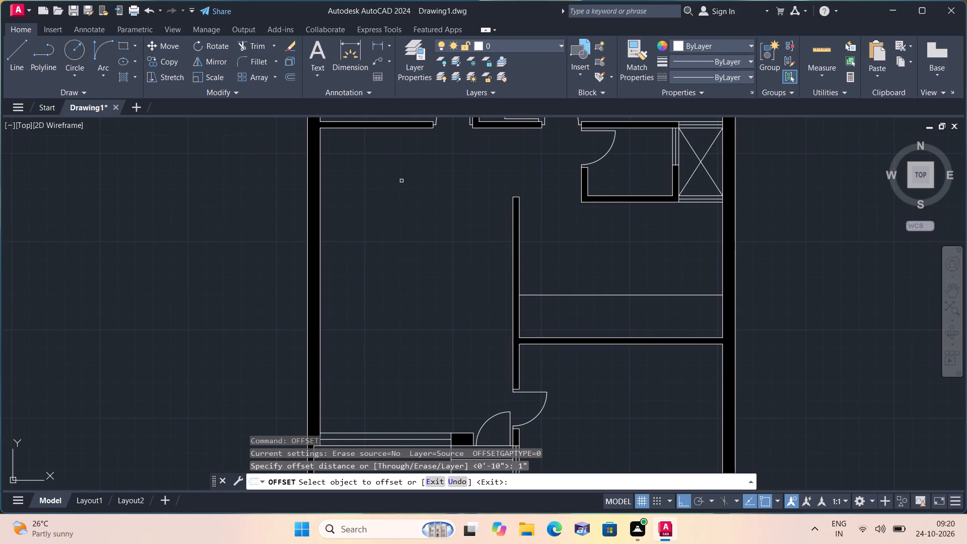
middle_click_drag(405, 143, 399, 305)
scroll(445, 263, "up", 2)
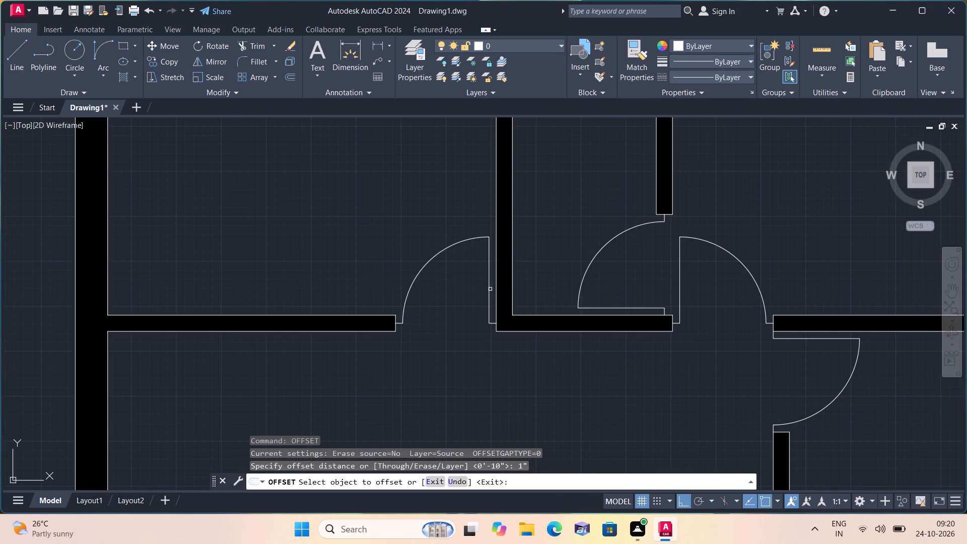
left_click(490, 289)
left_click(468, 286)
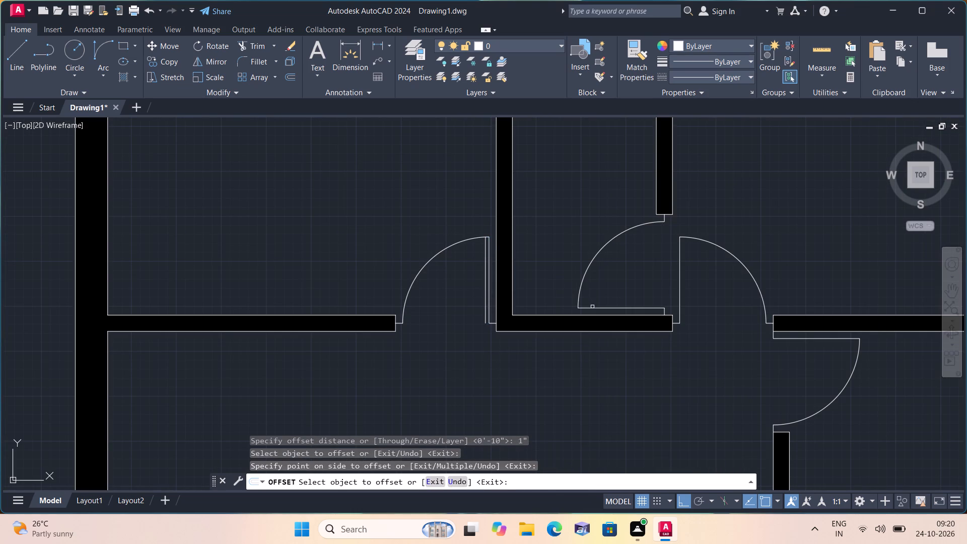
left_click(593, 308)
left_click(596, 291)
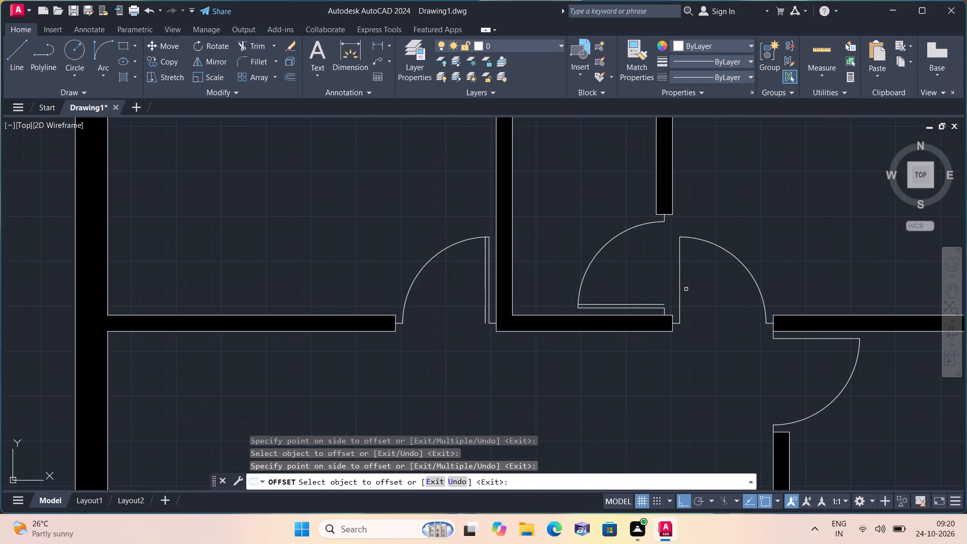
left_click(681, 285)
left_click(695, 290)
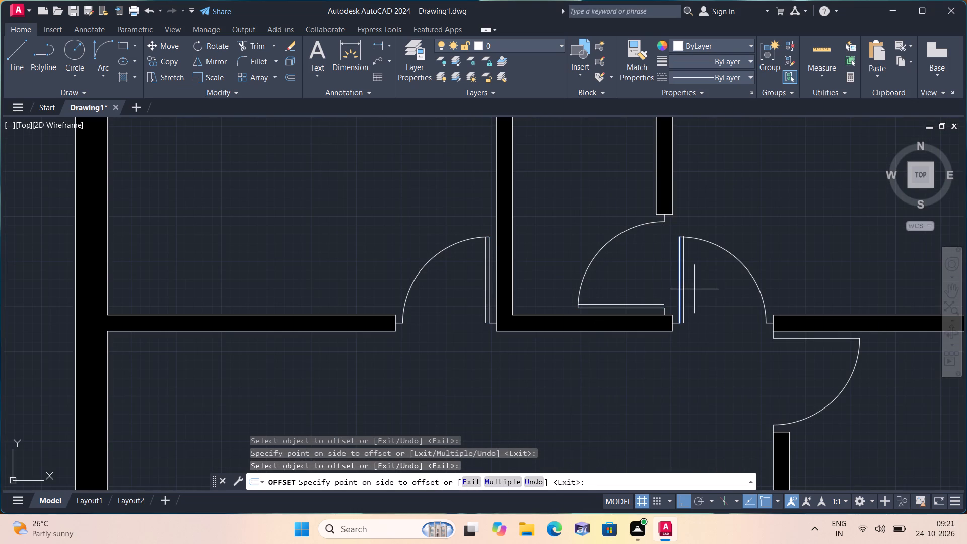
left_click(784, 339)
left_click(791, 359)
Offset the leaf lines of the entrance door and the adjacent room door by 1" toward their swing sides.
middle_click_drag(789, 370, 746, 335)
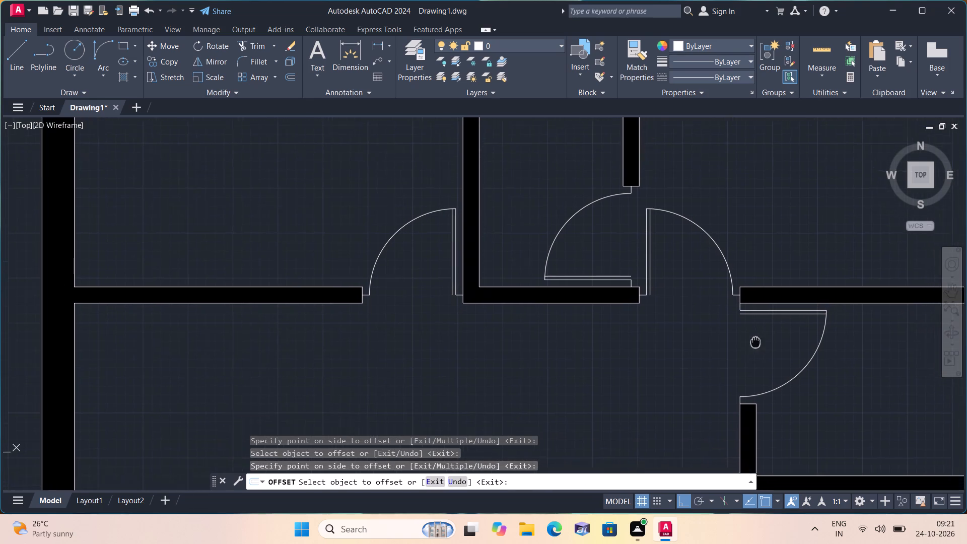
middle_click_drag(746, 335, 736, 325)
scroll(736, 325, "down", 1)
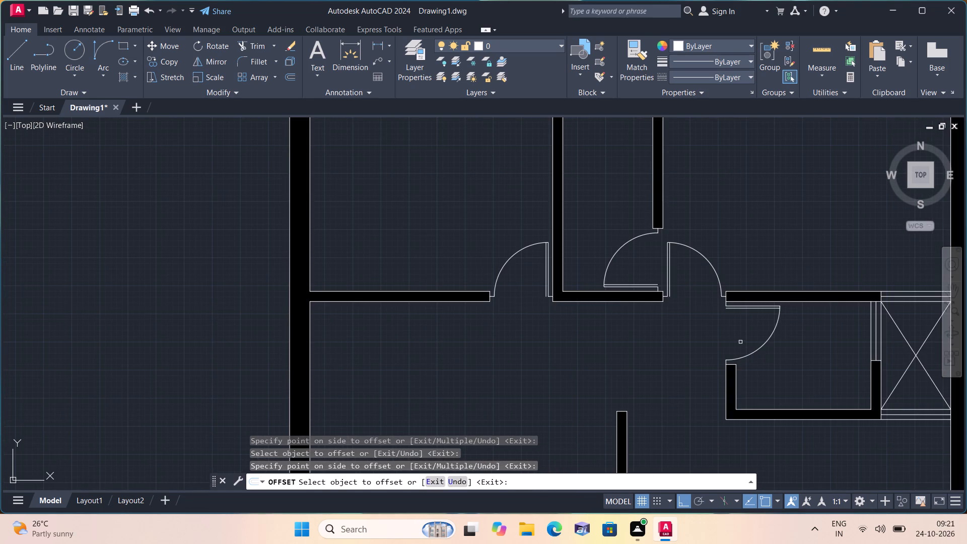
middle_click_drag(740, 344, 622, 207)
scroll(736, 340, "down", 1)
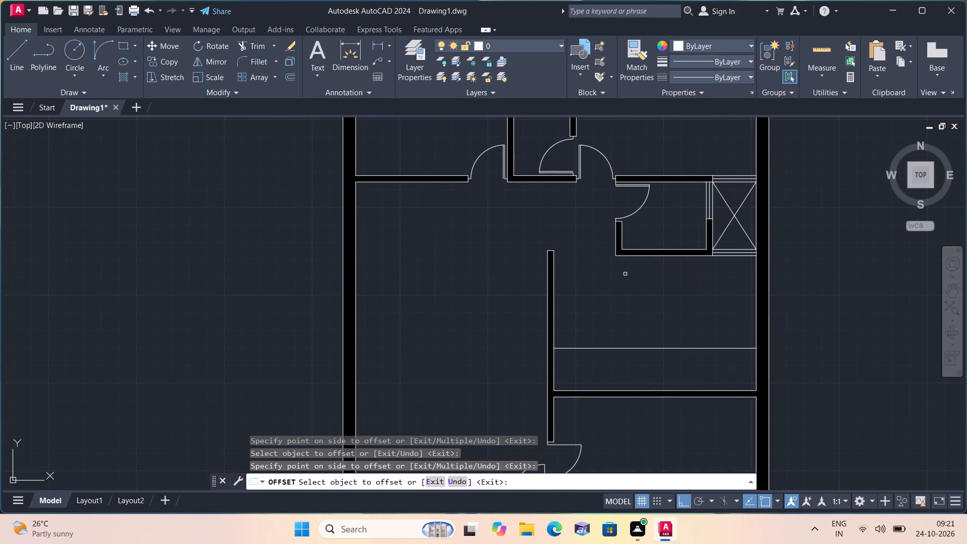
middle_click_drag(647, 337, 578, 171)
scroll(487, 332, "up", 1)
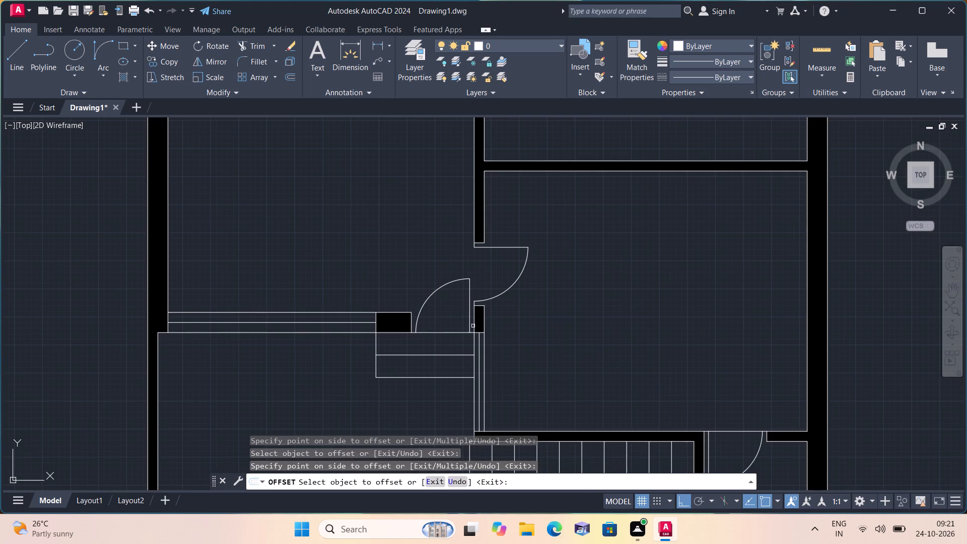
left_click(471, 318)
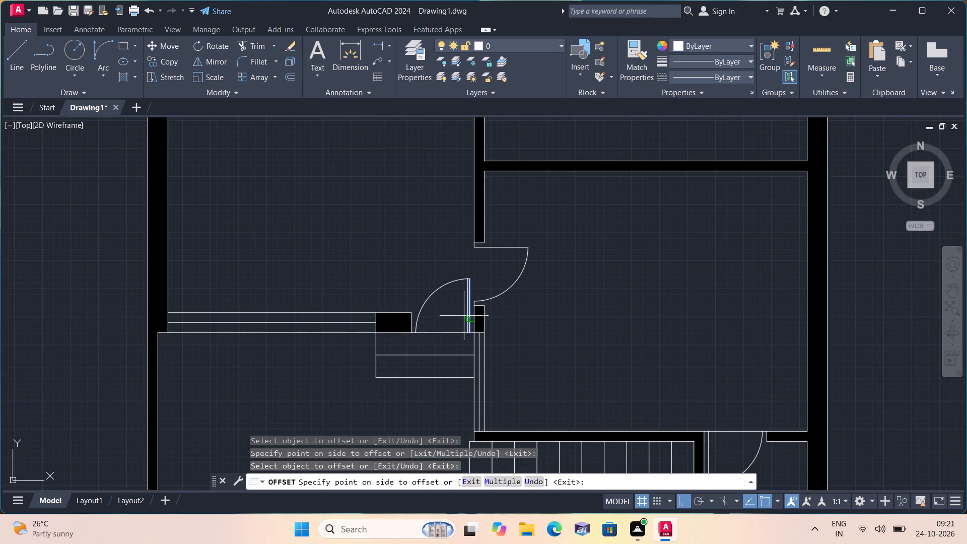
left_click(451, 313)
left_click(501, 249)
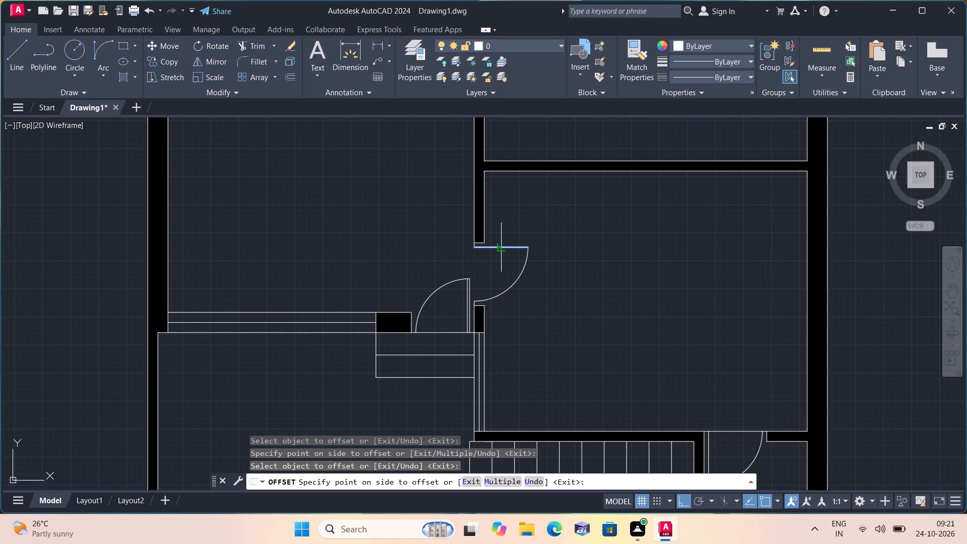
left_click(499, 265)
middle_click_drag(499, 265, 476, 202)
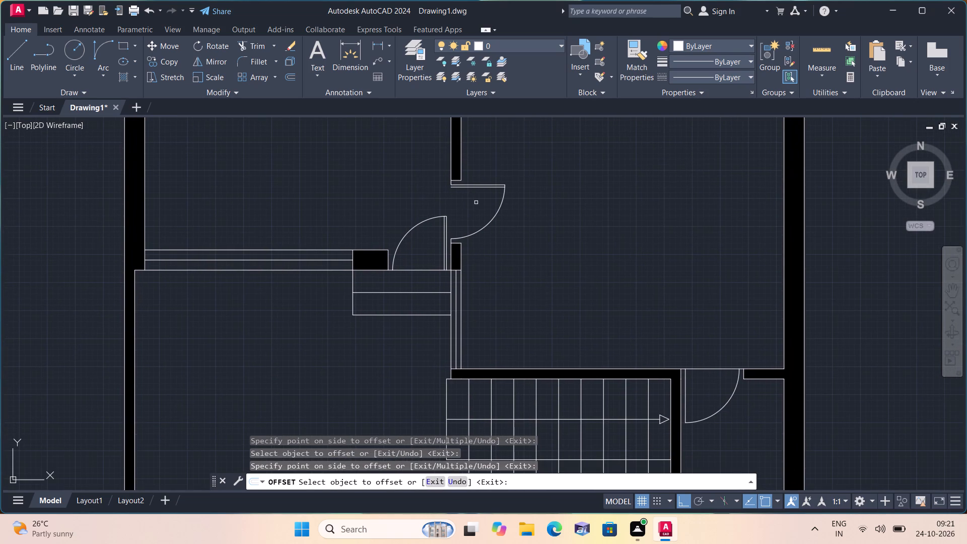
key("Escape")
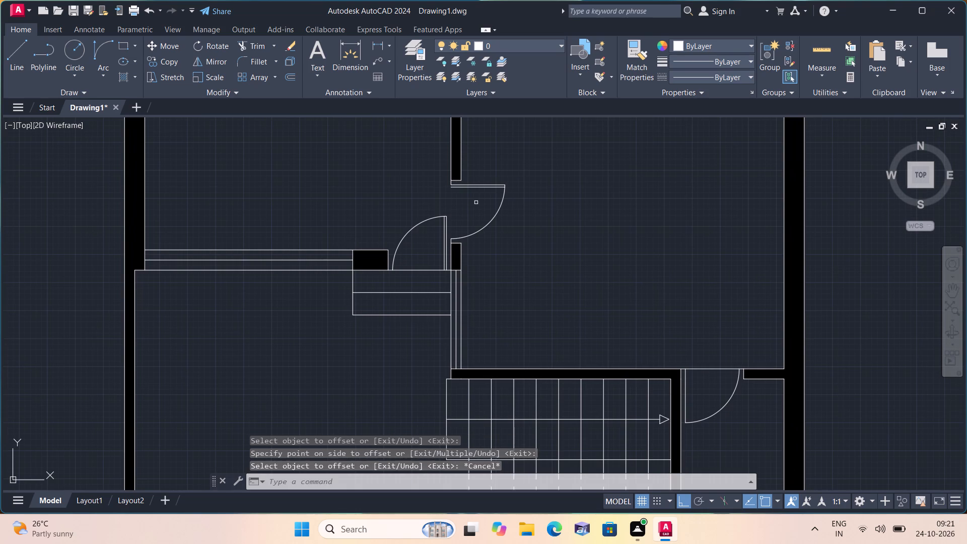
Extend the short jamb line of the room door beside the entrance to its new offset leaf line.
type("ex")
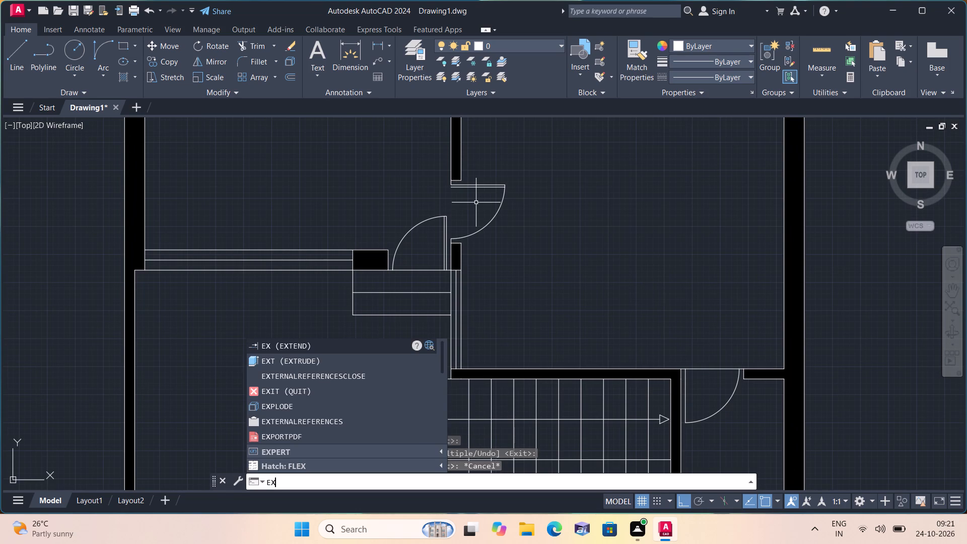
type("te")
key("space")
scroll(476, 201, "up", 1)
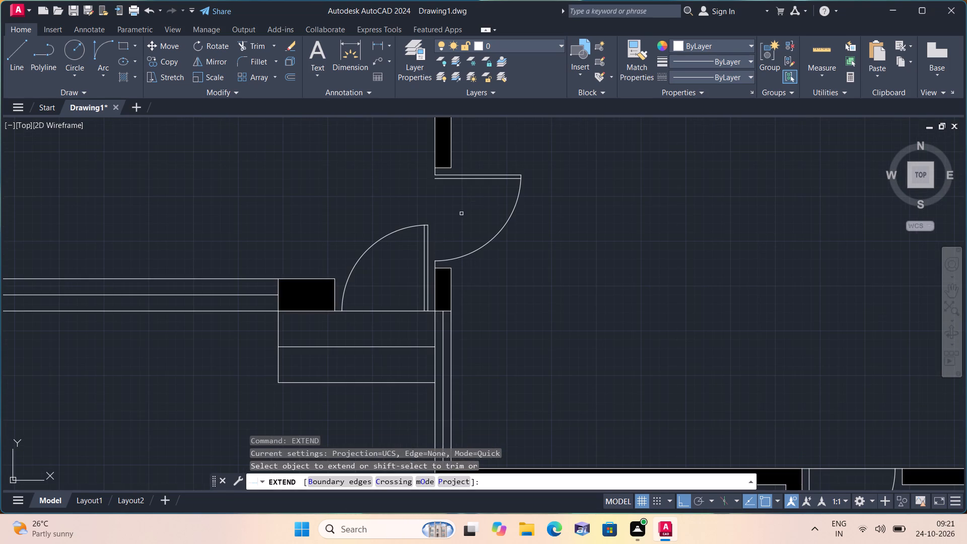
scroll(442, 176, "up", 3)
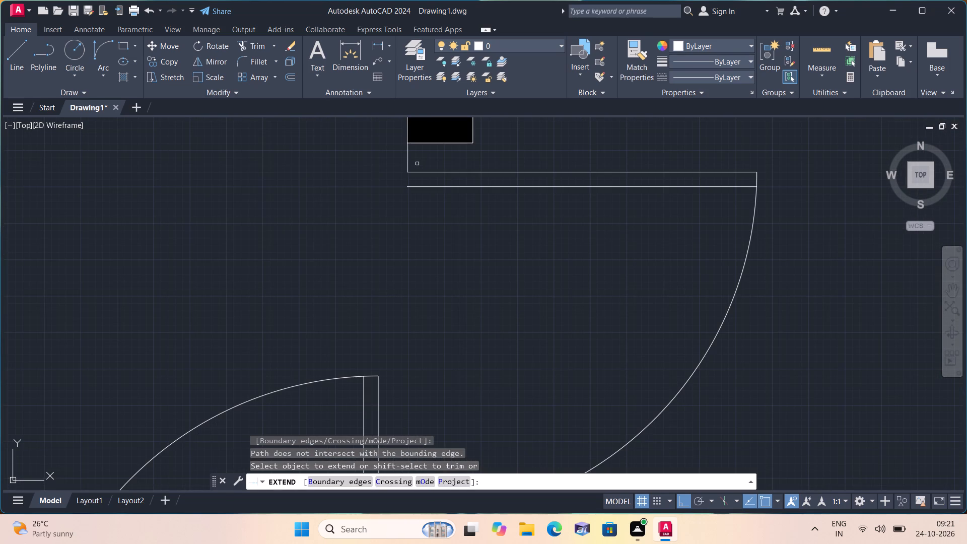
left_click(408, 161)
scroll(372, 189, "down", 5)
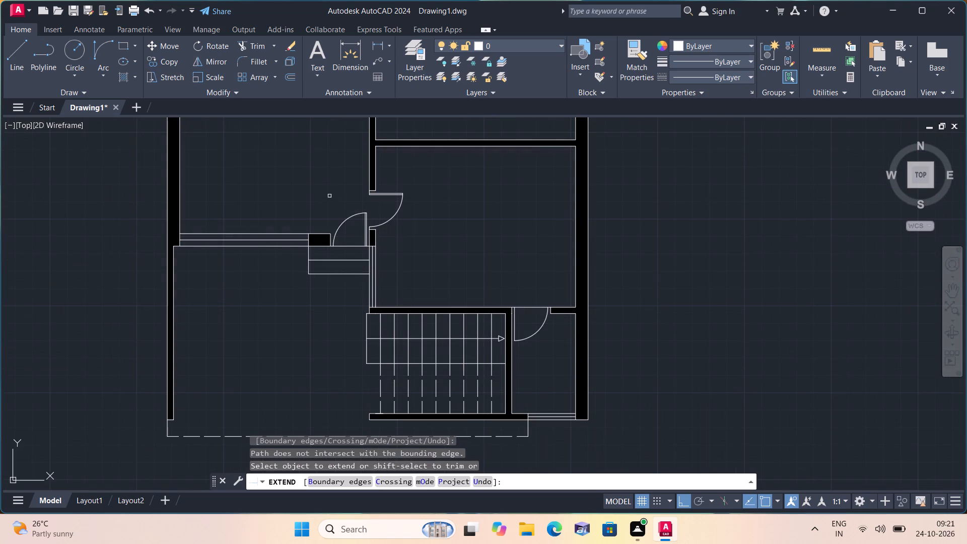
Extend the short jamb lines of both rear bedroom doors and the small room door between them to their offset leaf lines.
middle_click(329, 195)
middle_click_drag(329, 195, 431, 374)
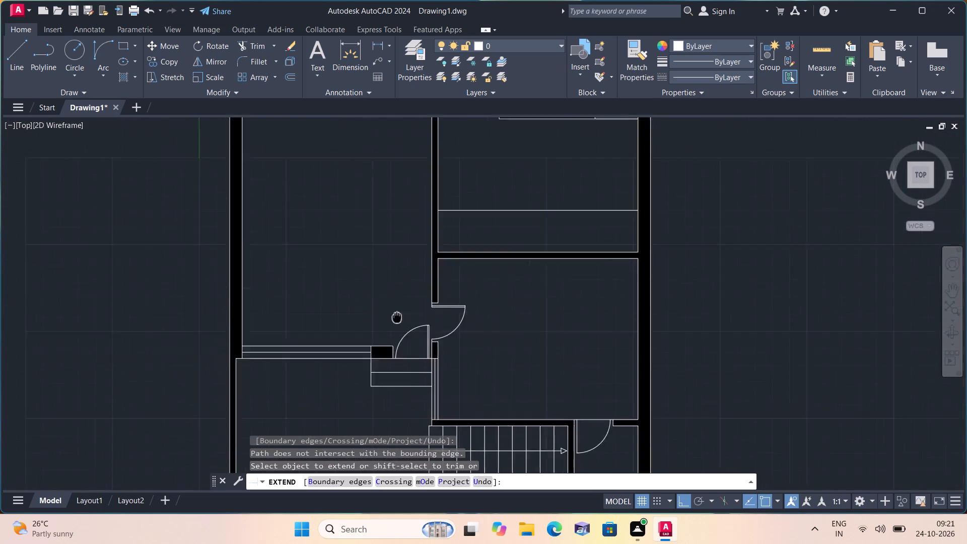
middle_click_drag(431, 374, 438, 389)
middle_click_drag(425, 213, 444, 347)
scroll(455, 254, "up", 2)
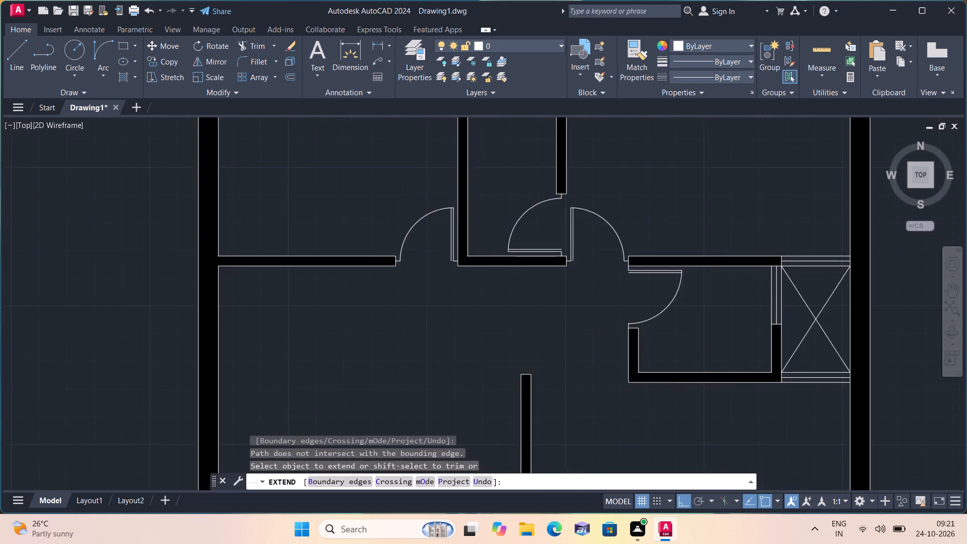
scroll(455, 253, "up", 1)
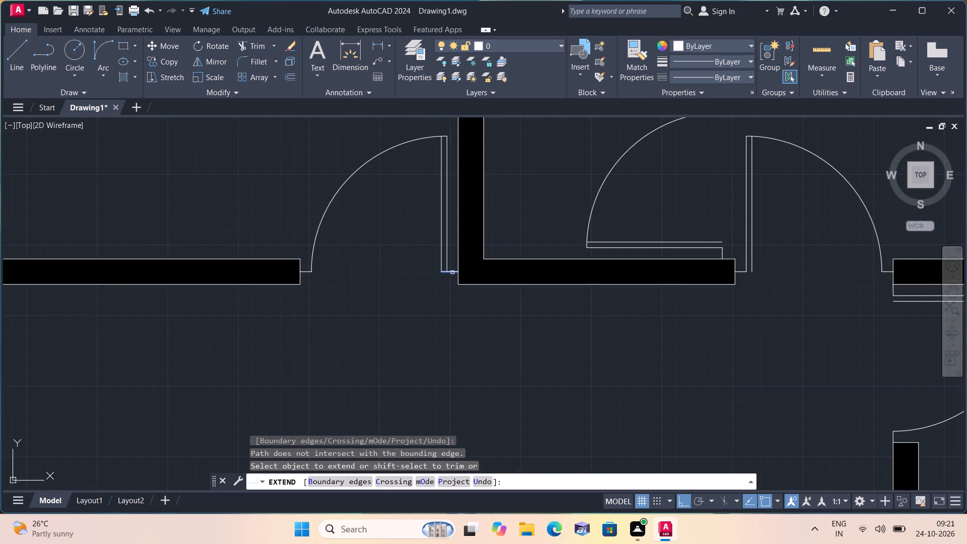
left_click(452, 273)
scroll(720, 255, "up", 2)
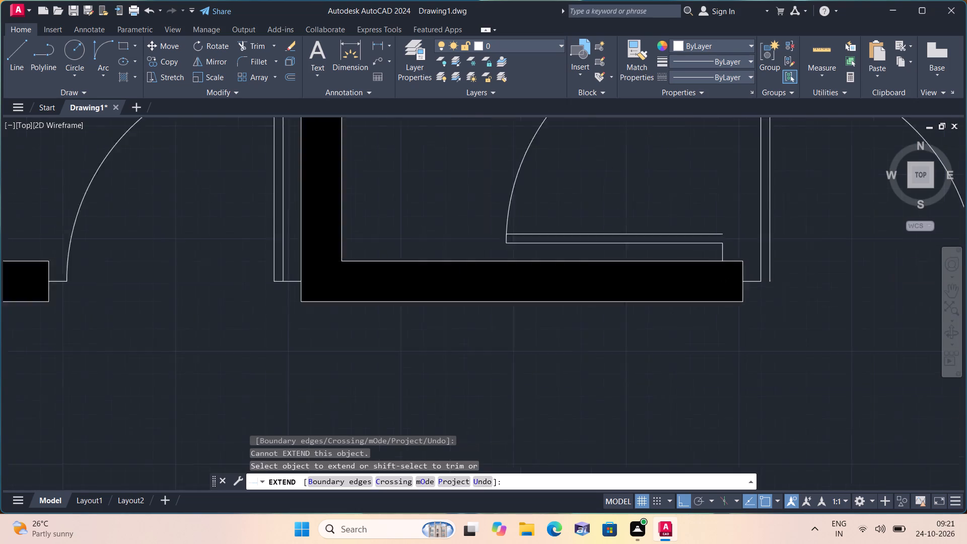
left_click(724, 245)
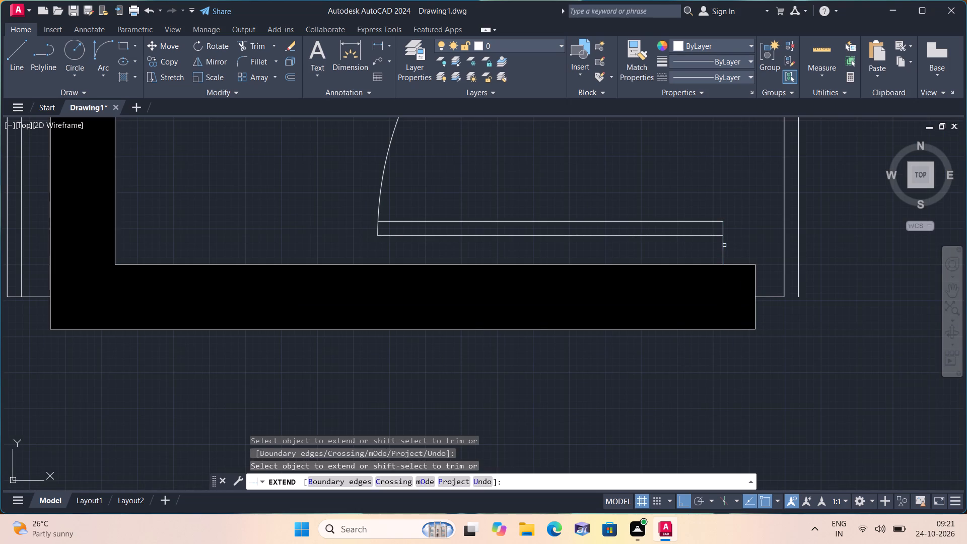
left_click(774, 296)
Extend the short jamb line of the door to the small room beside the side duct to its offset leaf line.
scroll(769, 326, "down", 4)
middle_click_drag(779, 359, 604, 318)
scroll(779, 359, "down", 2)
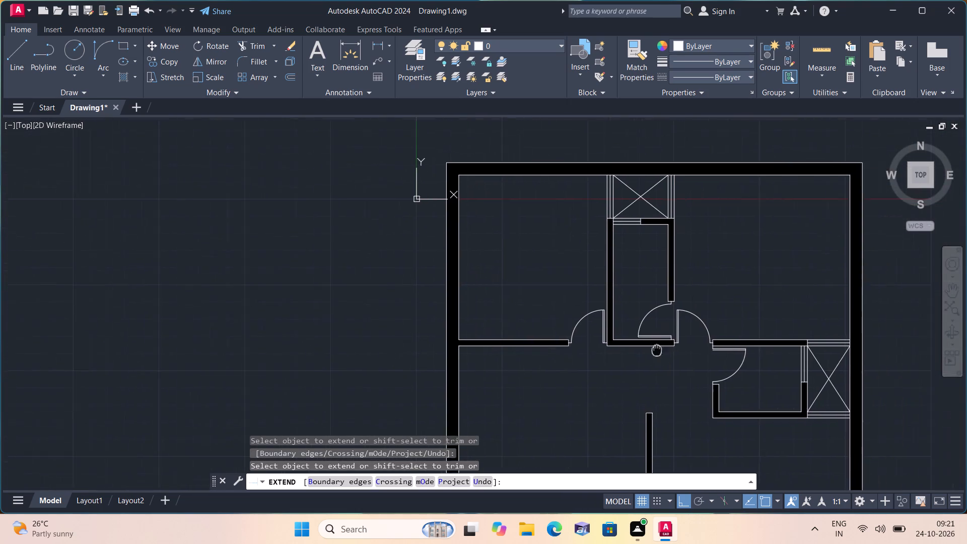
middle_click_drag(604, 318, 564, 227)
scroll(597, 227, "up", 4)
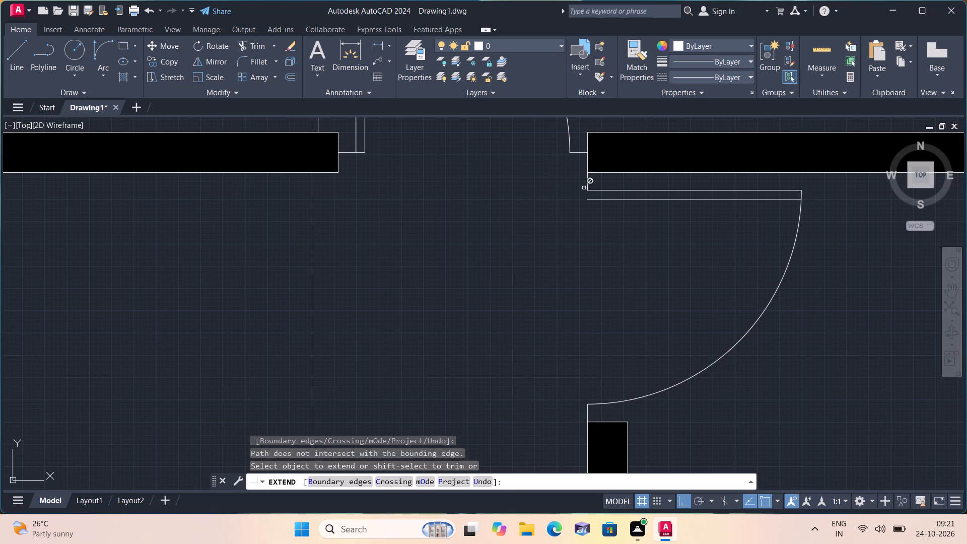
left_click(587, 181)
scroll(501, 224, "down", 1)
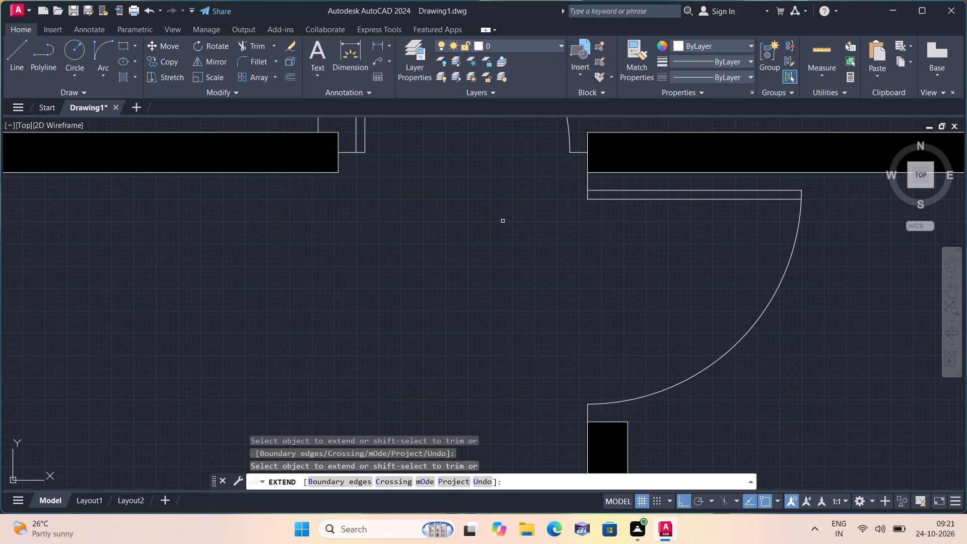
scroll(479, 249, "down", 2)
middle_click_drag(449, 303, 400, 145)
scroll(400, 144, "down", 1)
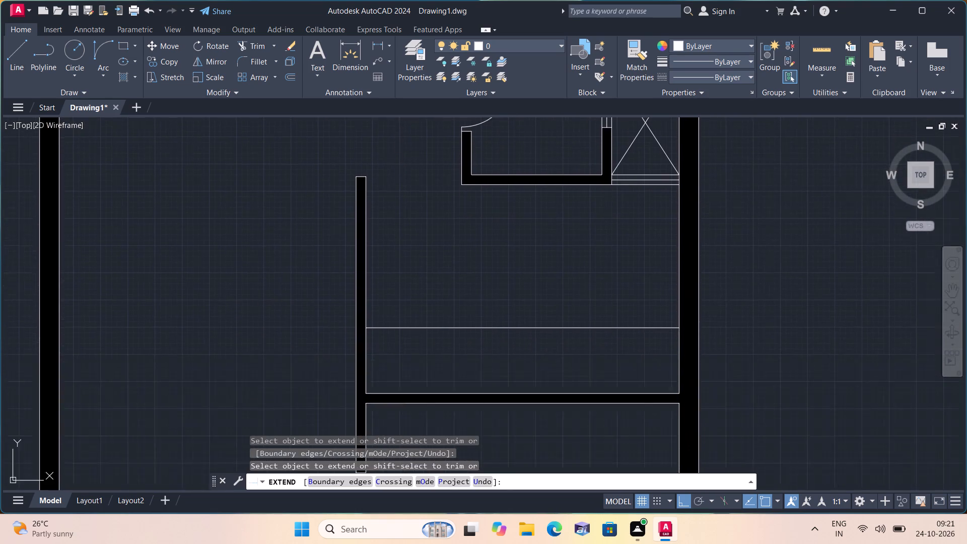
scroll(400, 144, "down", 1)
scroll(369, 318, "up", 3)
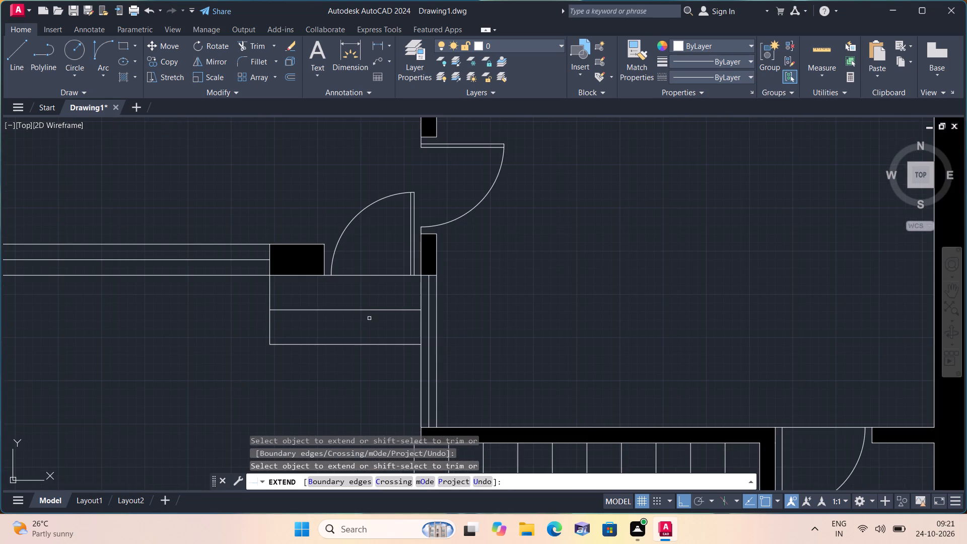
middle_click_drag(609, 311, 526, 161)
scroll(548, 196, "down", 1)
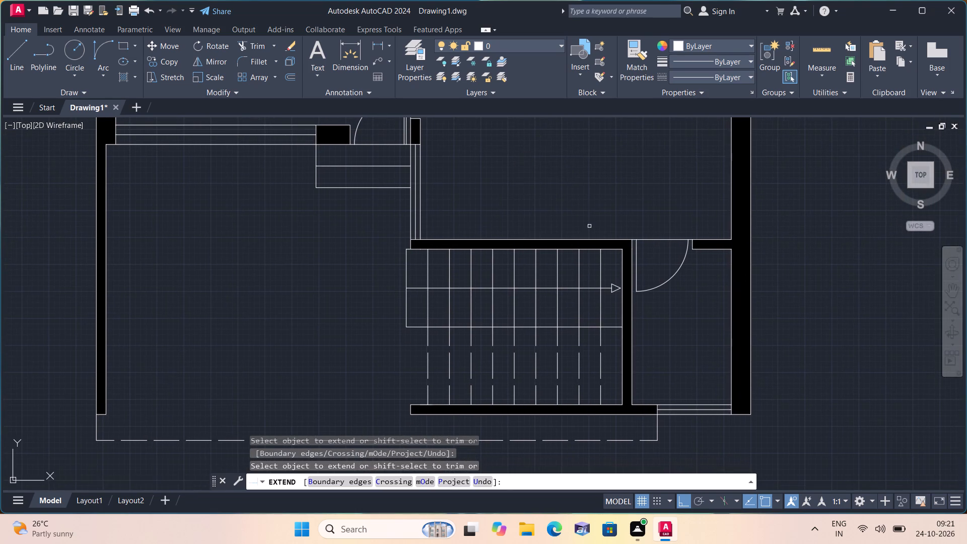
key("Escape")
Offset the leaf line of the door beside the staircase by 1" toward its swing side.
key("o")
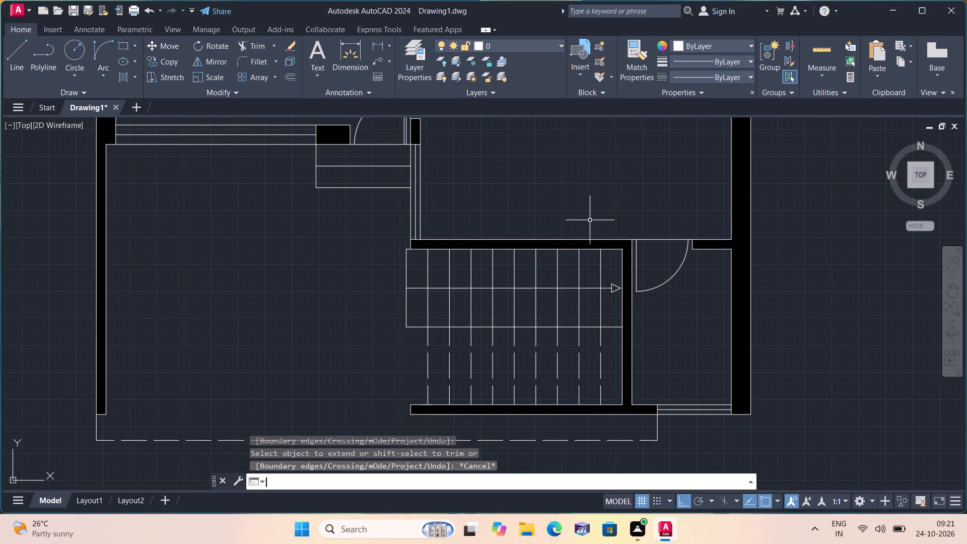
type("ff")
key("space")
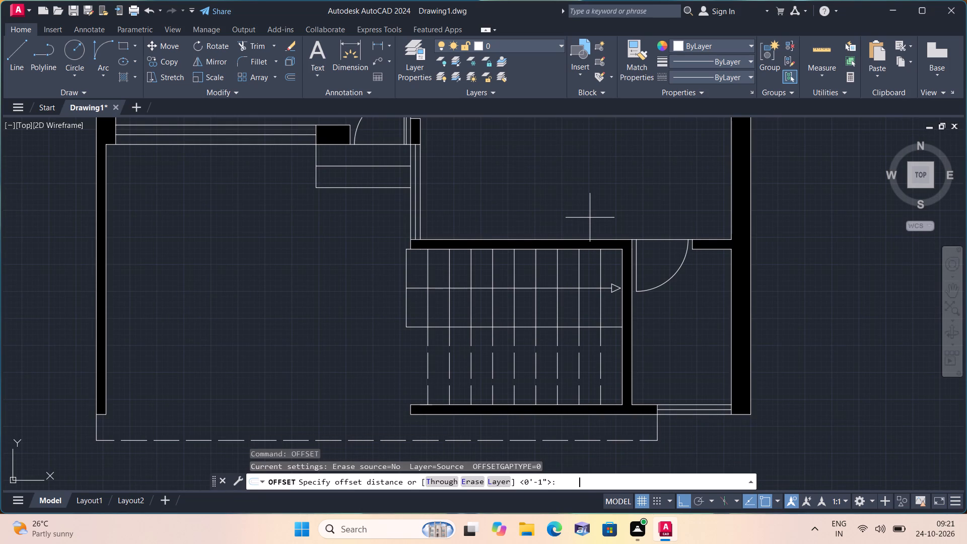
key("space")
scroll(621, 262, "up", 2)
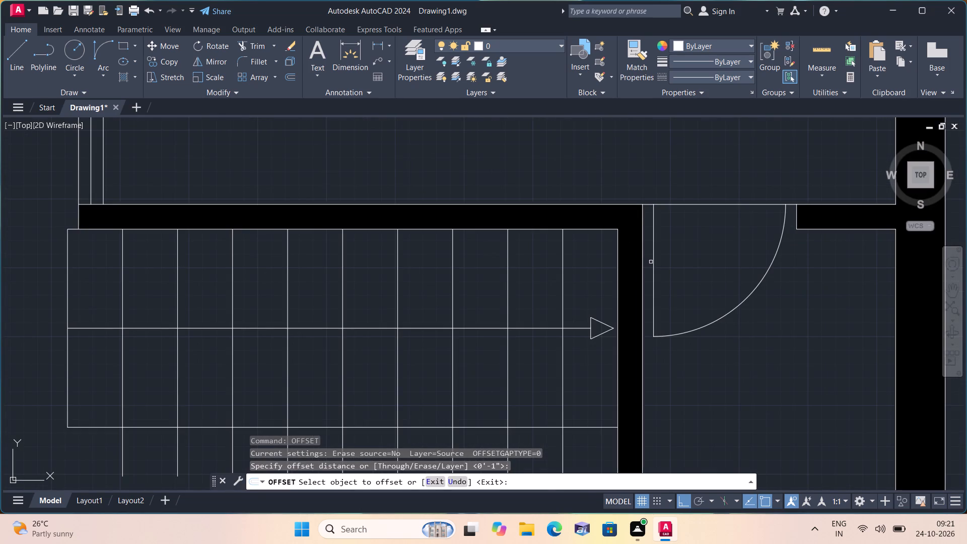
left_click(653, 263)
left_click(695, 262)
key("space")
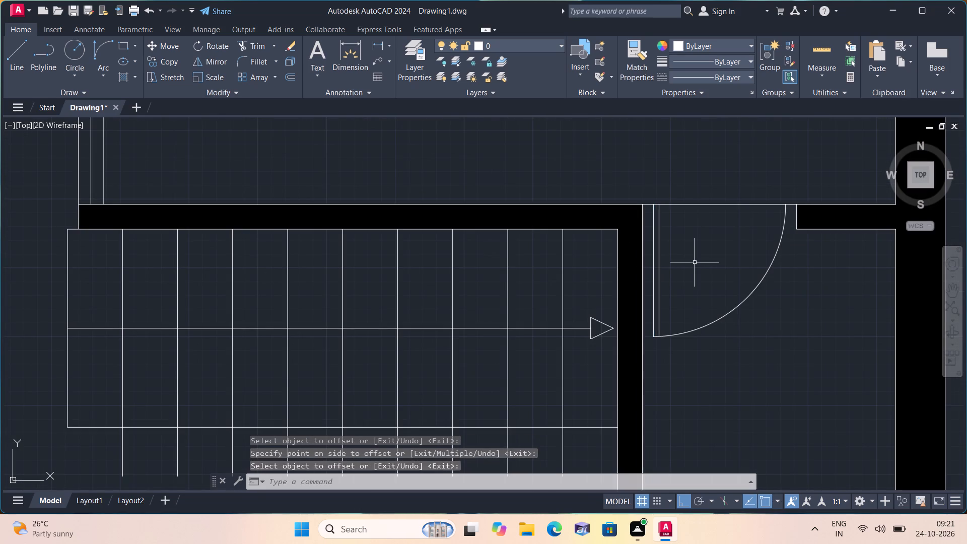
Open the recent drawing beds_plan.dwg.
scroll(695, 262, "down", 2)
scroll(717, 314, "down", 1)
middle_click_drag(717, 314, 692, 278)
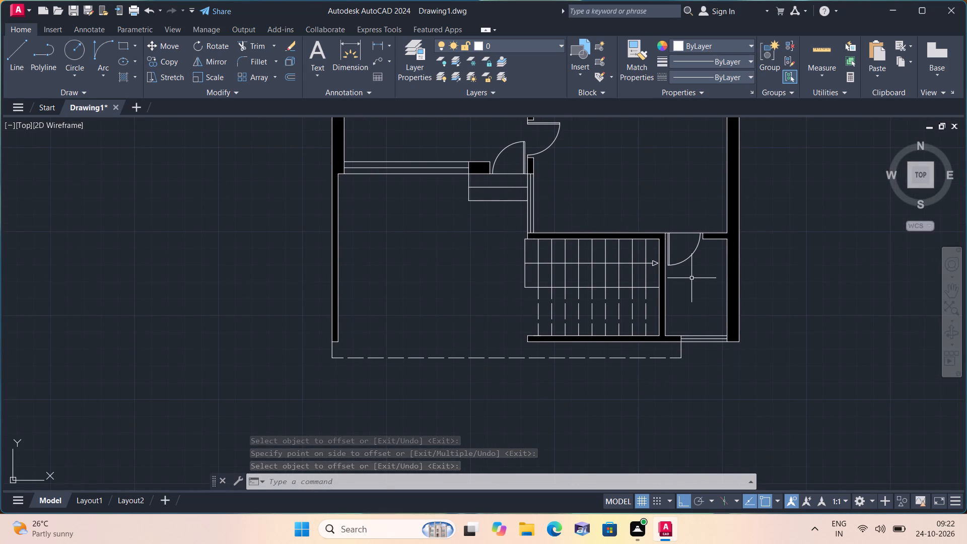
scroll(692, 278, "down", 1)
middle_click_drag(635, 239, 600, 285)
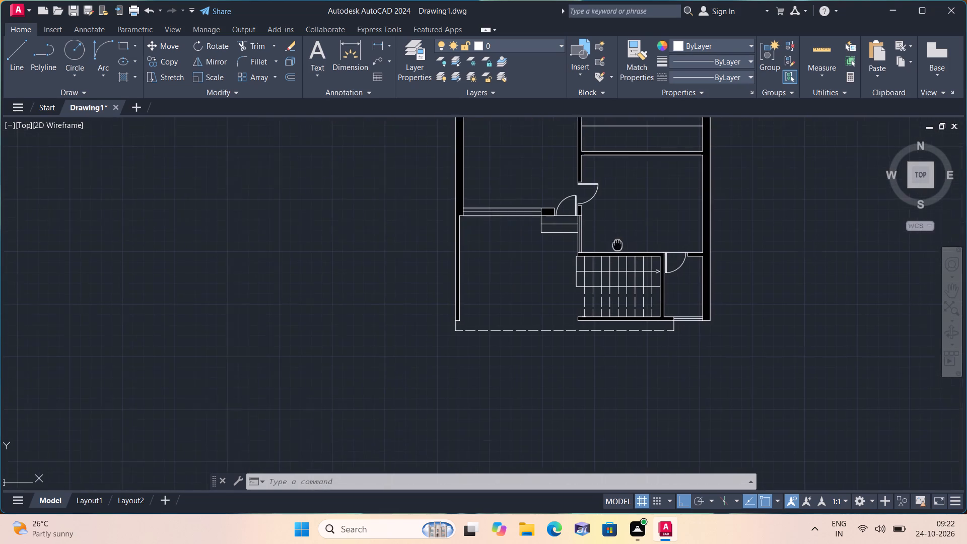
middle_click_drag(600, 285, 582, 403)
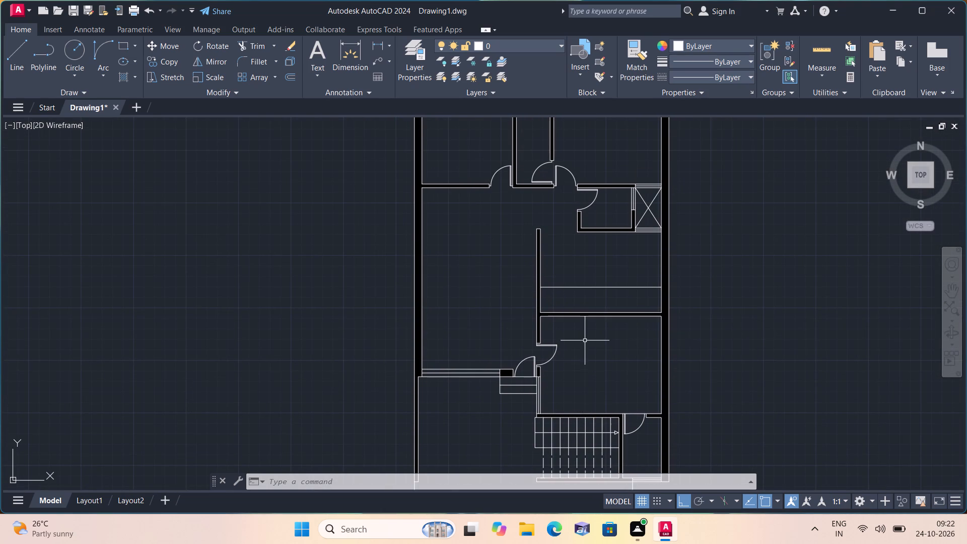
left_click(17, 12)
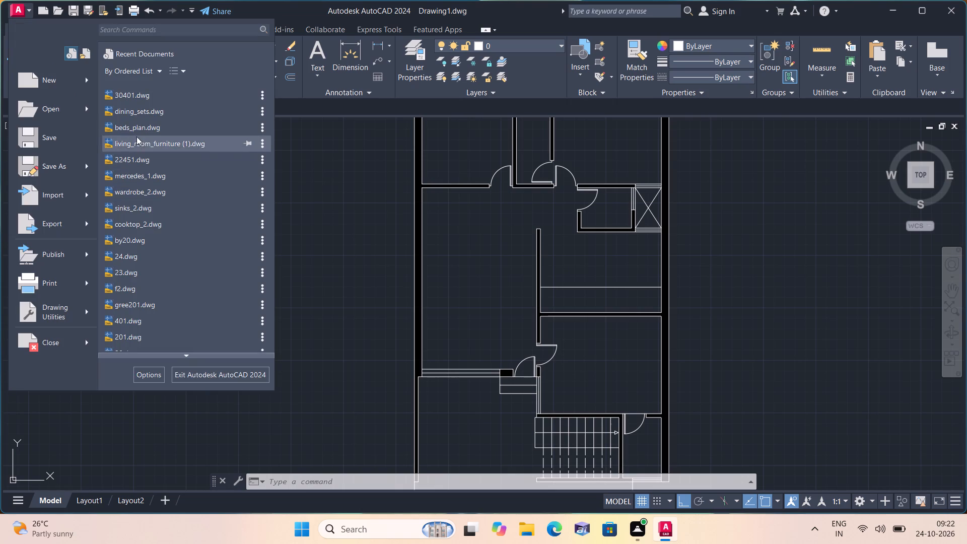
left_click(142, 129)
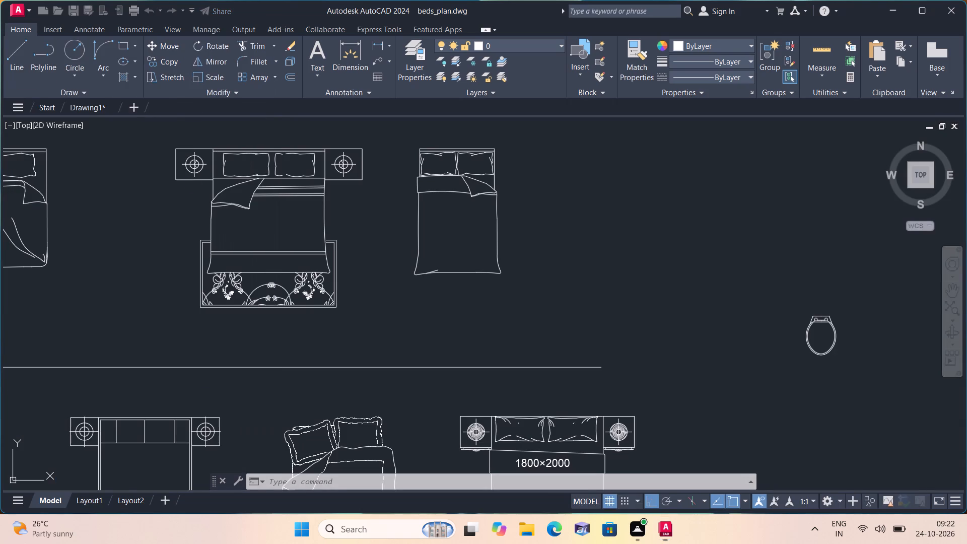
Copy the double bed with nightstands and patterned rug, together with the toilet seat symbol, from beds_plan to the clipboard.
left_click(383, 332)
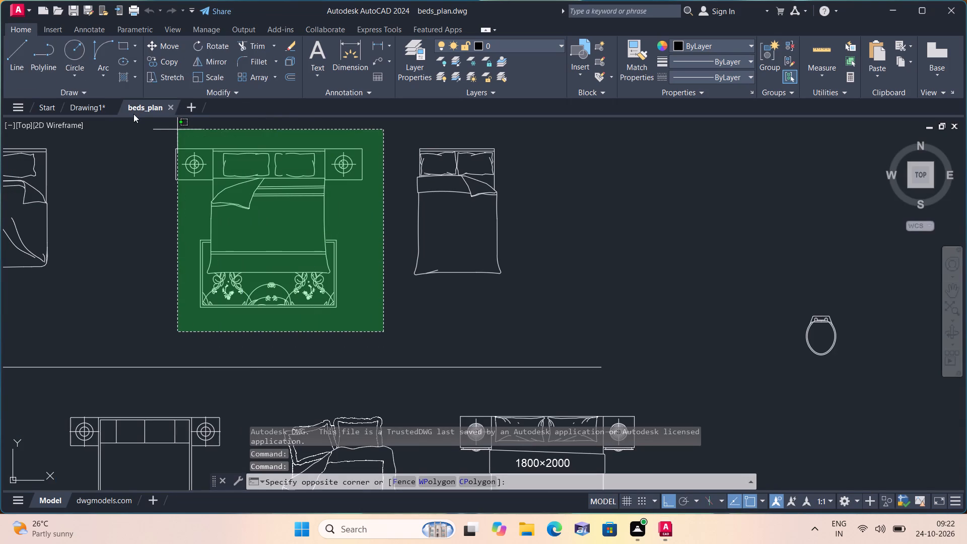
left_click(127, 131)
left_click_drag(752, 216, 763, 232)
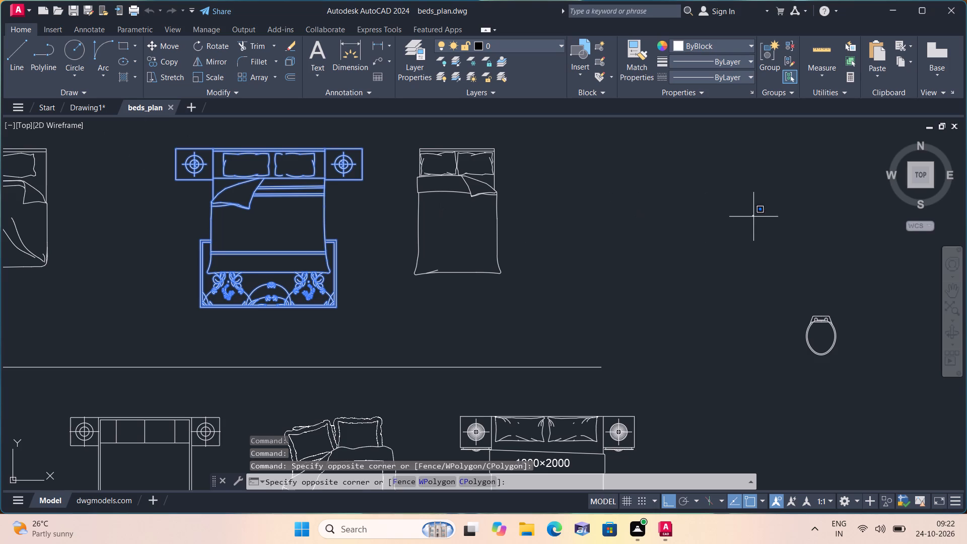
left_click(865, 379)
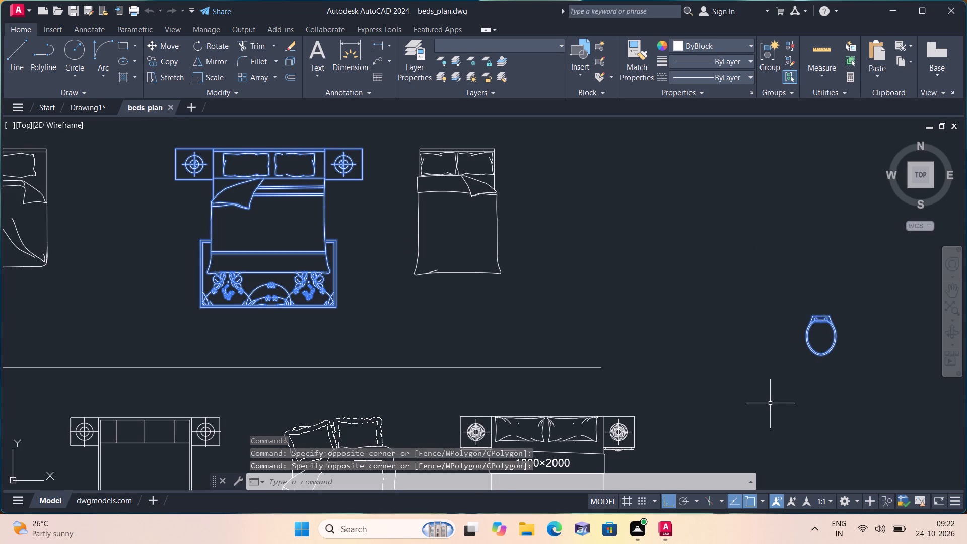
key("ctrl+c")
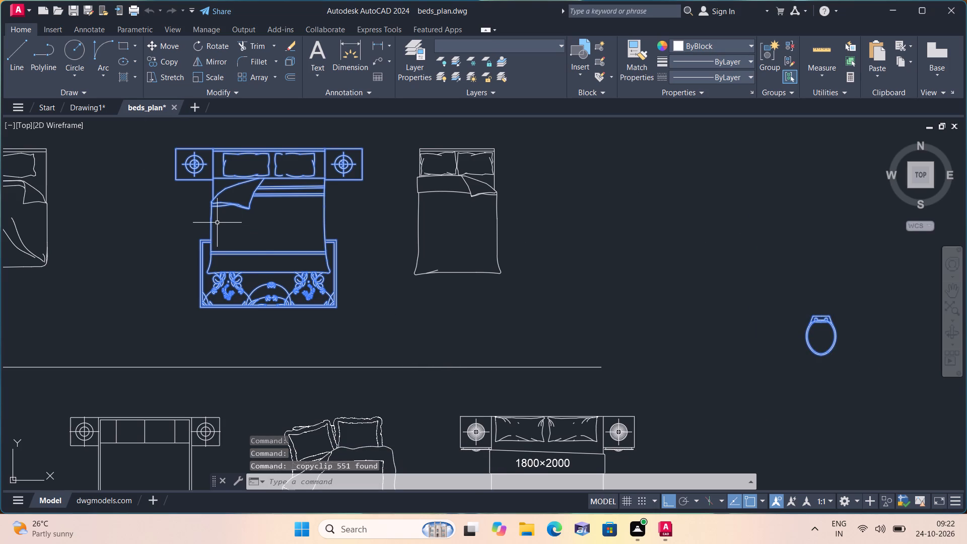
Paste the copied bed and toilet seat into Drawing1, beside the floor plan.
left_click(74, 107)
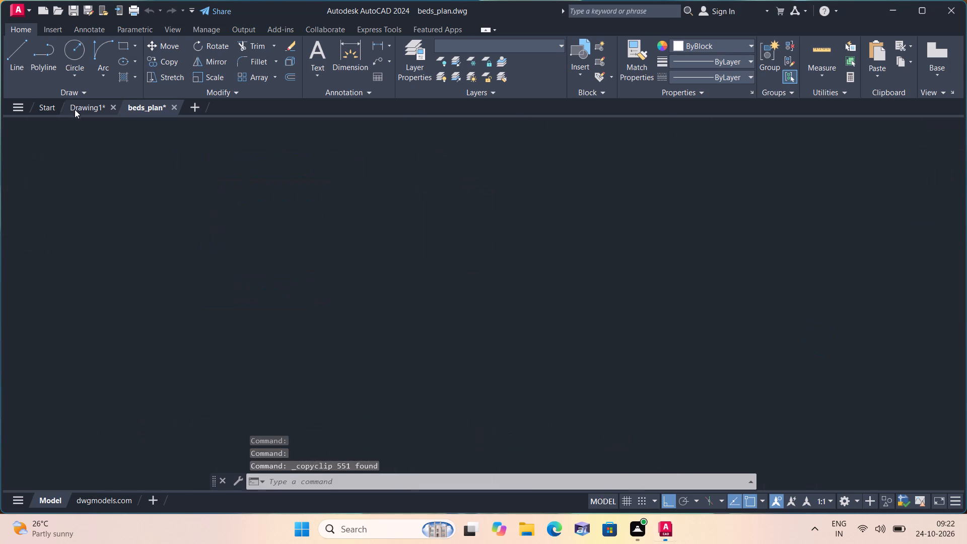
key("ctrl+v")
scroll(281, 284, "down", 4)
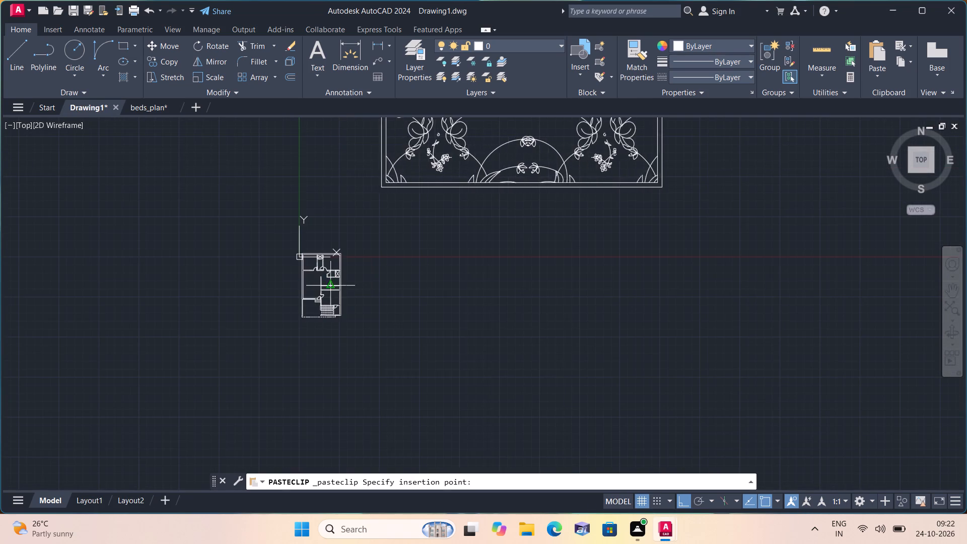
scroll(357, 311, "down", 1)
left_click(402, 323)
scroll(288, 197, "down", 2)
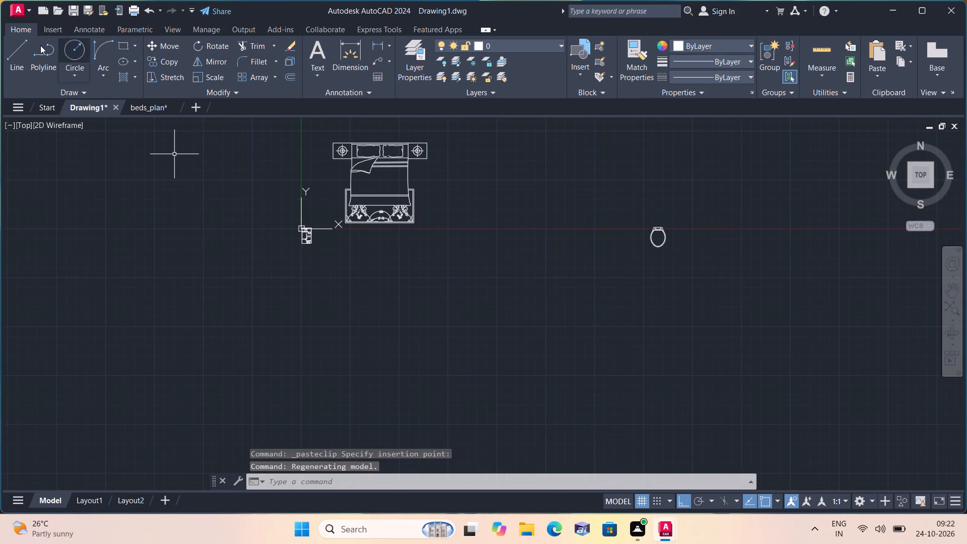
Open the recent drawing mercedes_1.dwg.
left_click(21, 12)
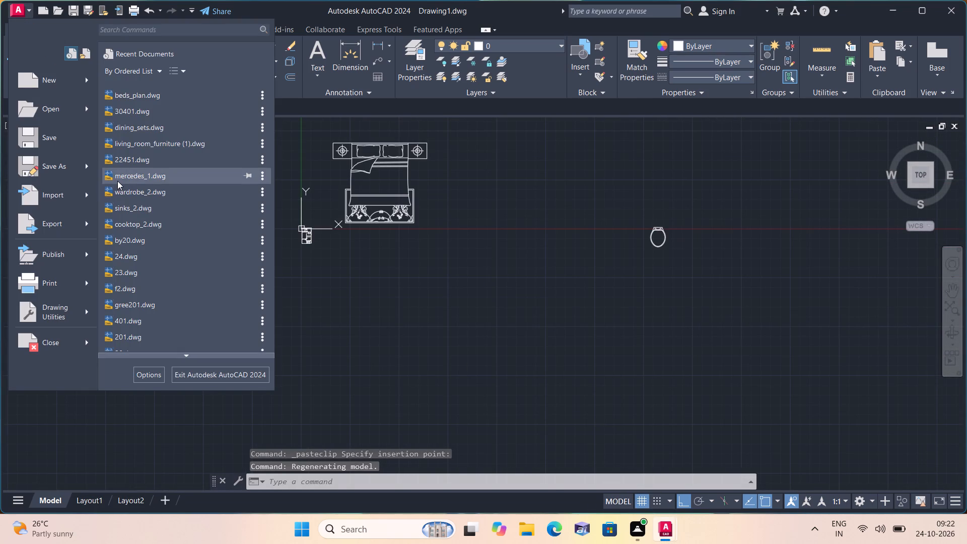
left_click(120, 179)
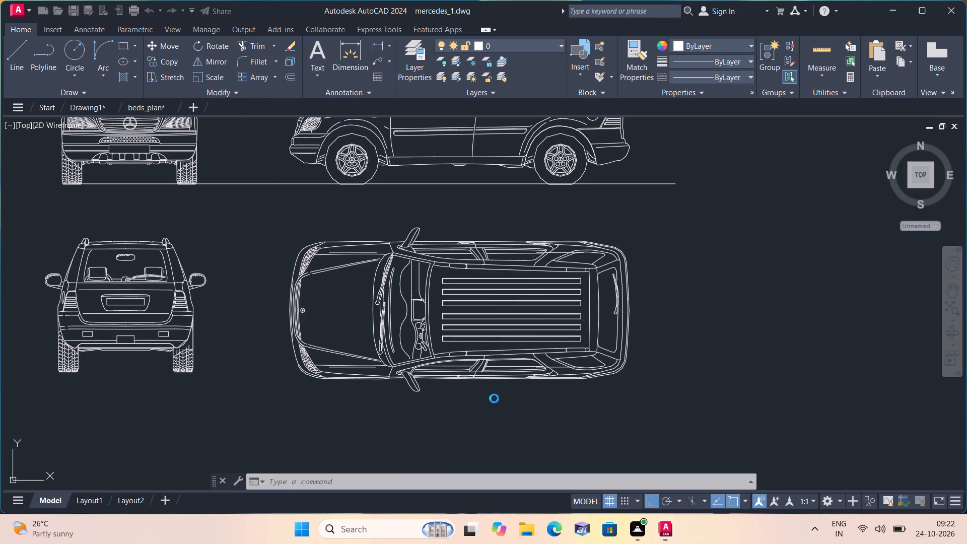
Copy the top view of the car from mercedes_1 to the clipboard.
left_click(680, 422)
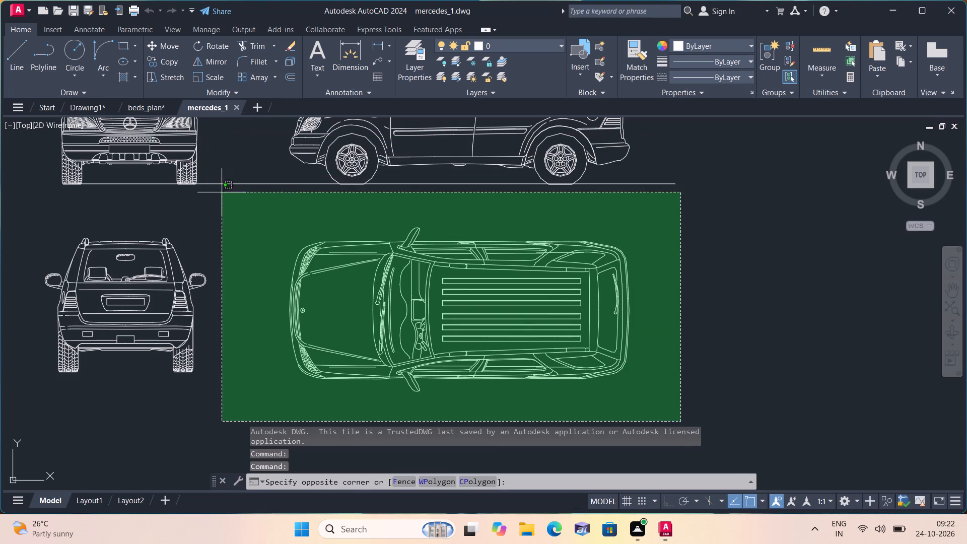
left_click(256, 222)
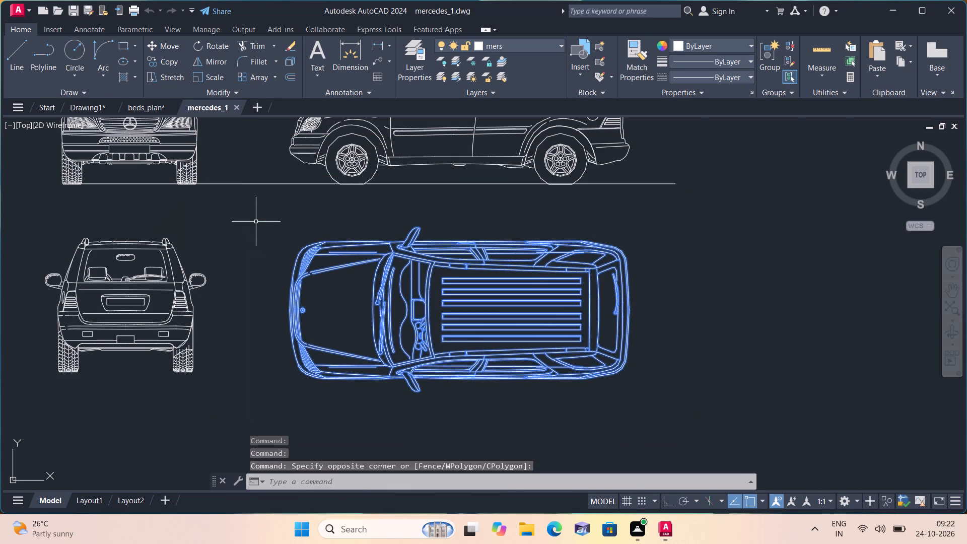
scroll(256, 222, "up", 1)
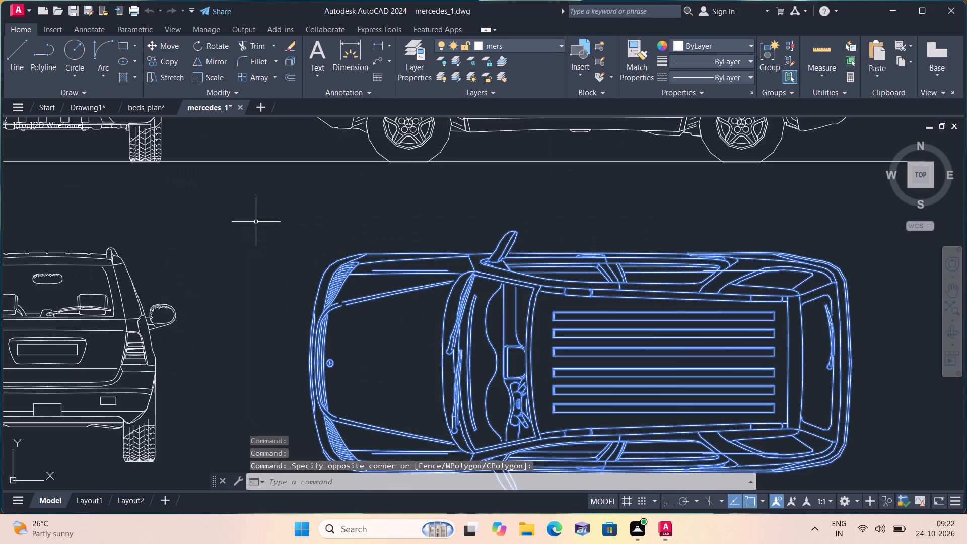
left_click_drag(256, 222, 251, 274)
right_click_drag(244, 246, 251, 274)
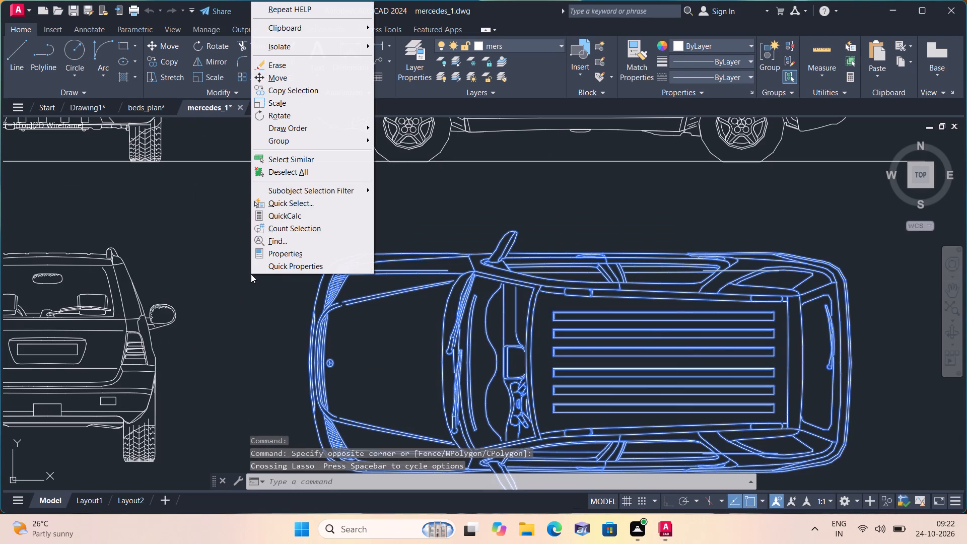
key("ctrl+c")
left_click(220, 206)
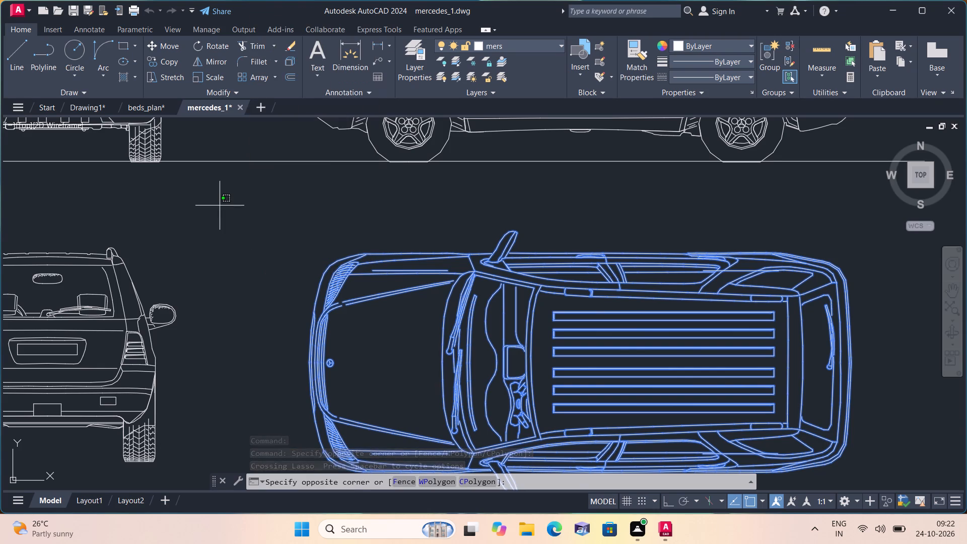
key("Escape")
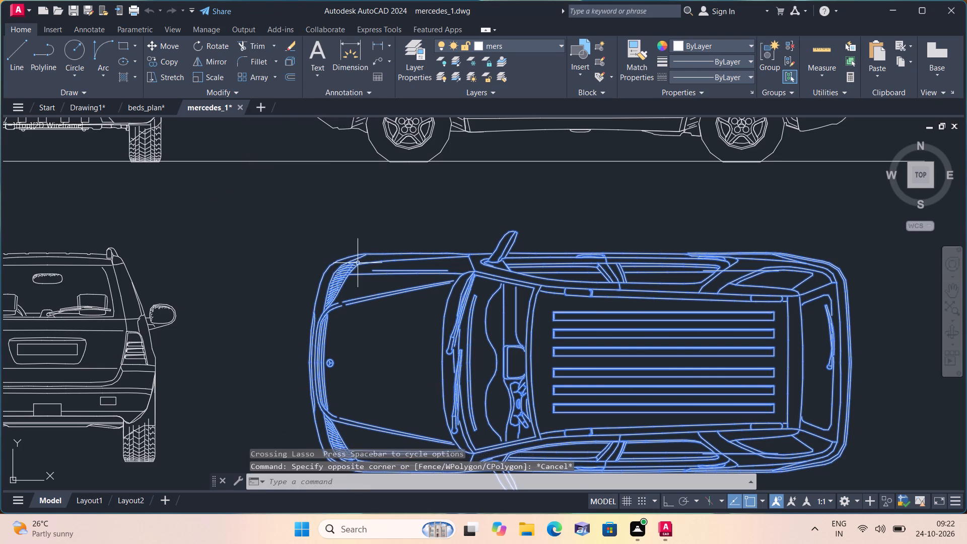
key("ctrl+c")
Paste the car's top view into Drawing1, in the empty area below the floor plan.
left_click(68, 106)
key("ctrl+v")
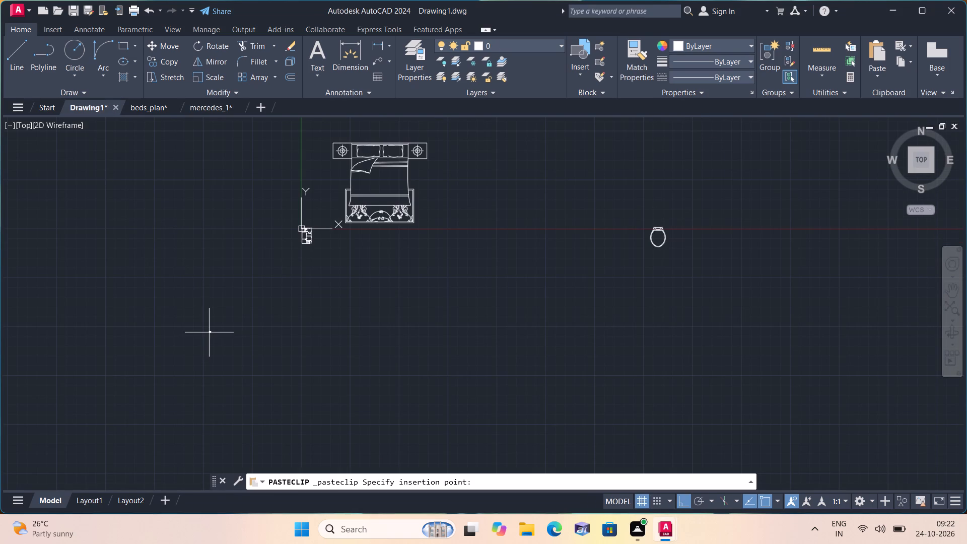
left_click(274, 327)
Scale up the pasted car freehand from a base point next to it.
scroll(275, 327, "up", 3)
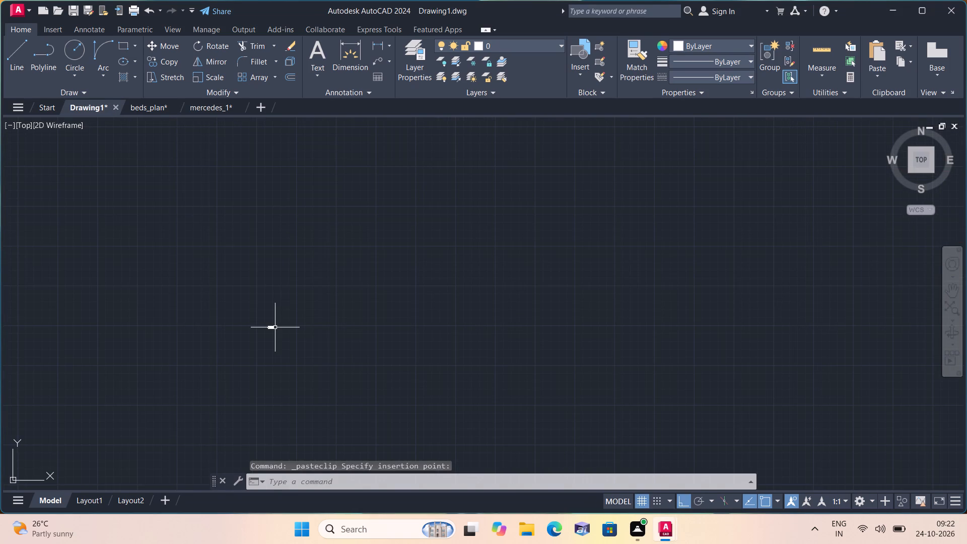
left_click(282, 352)
left_click(207, 270)
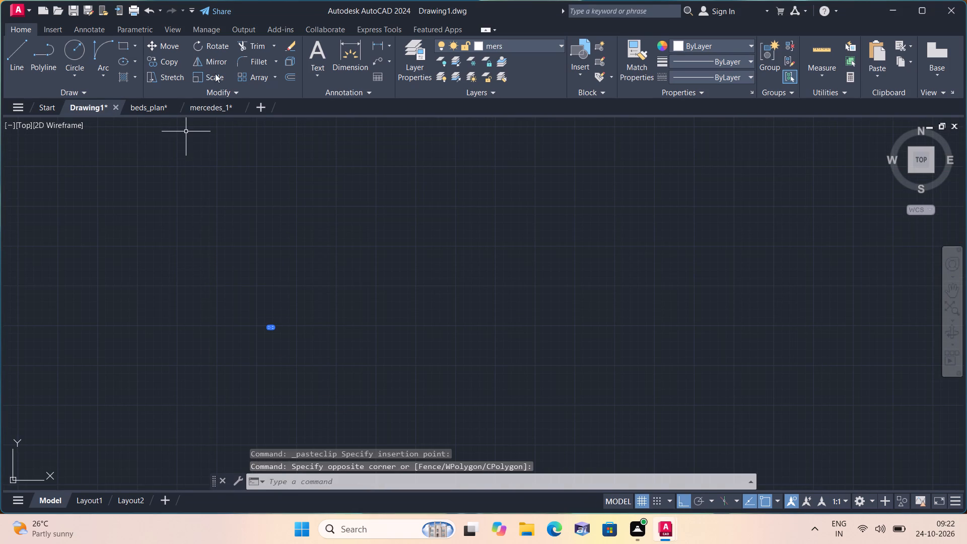
left_click(218, 78)
left_click(278, 321)
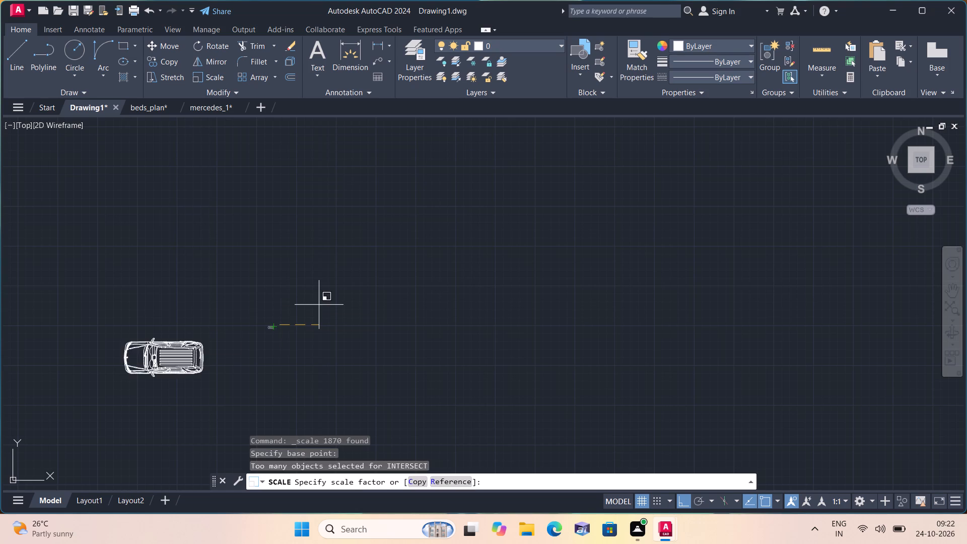
left_click(377, 300)
scroll(377, 300, "down", 3)
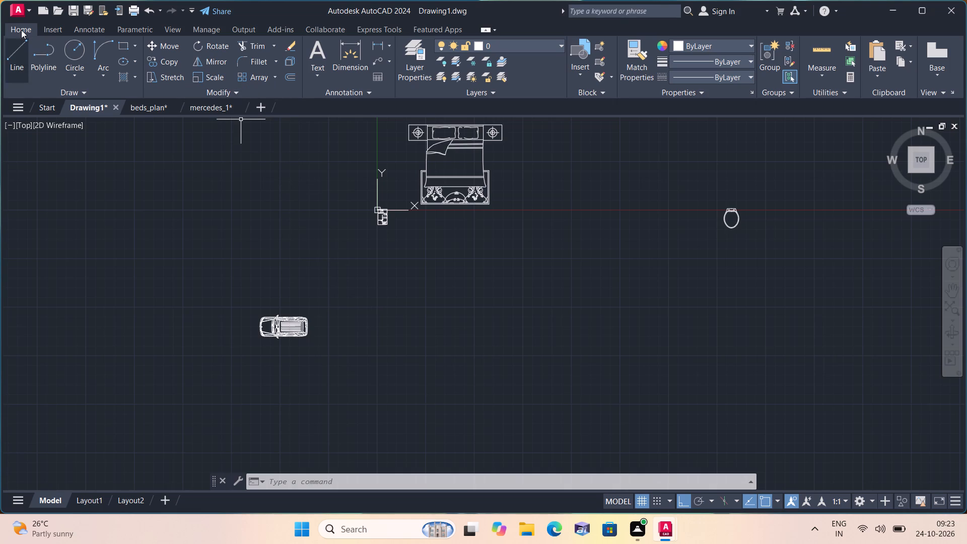
Open the recent drawing living_room_furniture (1).dwg.
left_click(21, 6)
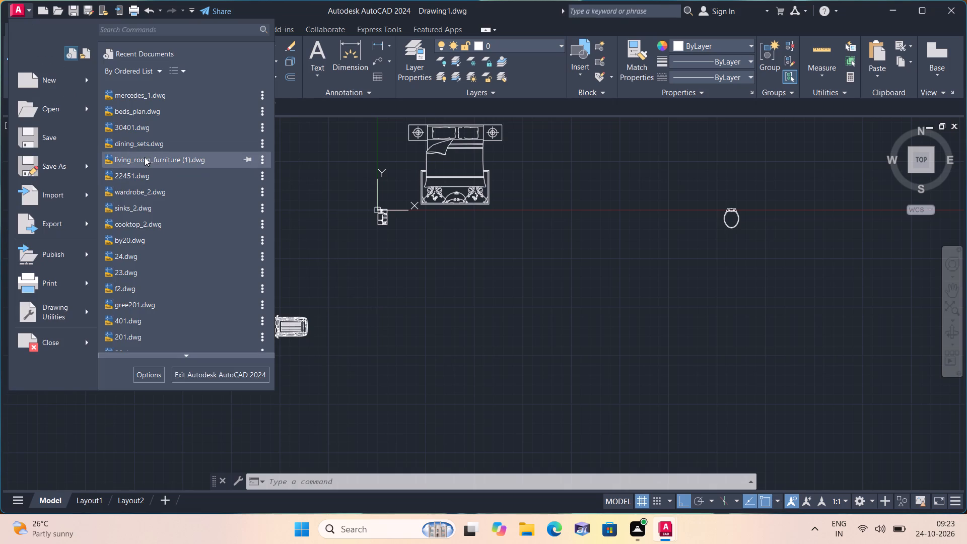
left_click(146, 159)
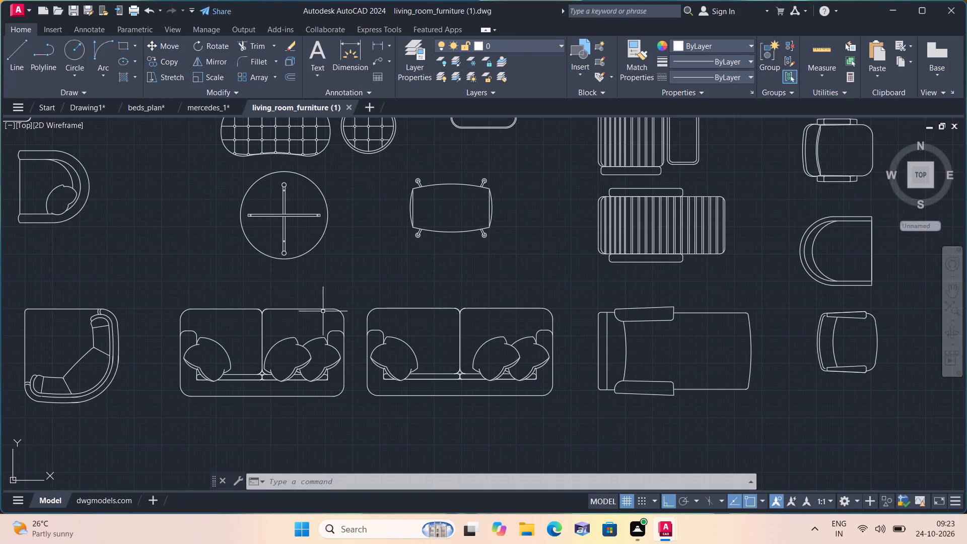
Copy the three-seat sofa with cushions and the rounded rectangular table from living_room_furniture (1) to the clipboard.
scroll(332, 315, "down", 2)
middle_click_drag(328, 246, 380, 314)
middle_click_drag(445, 392, 457, 414)
scroll(432, 188, "up", 3)
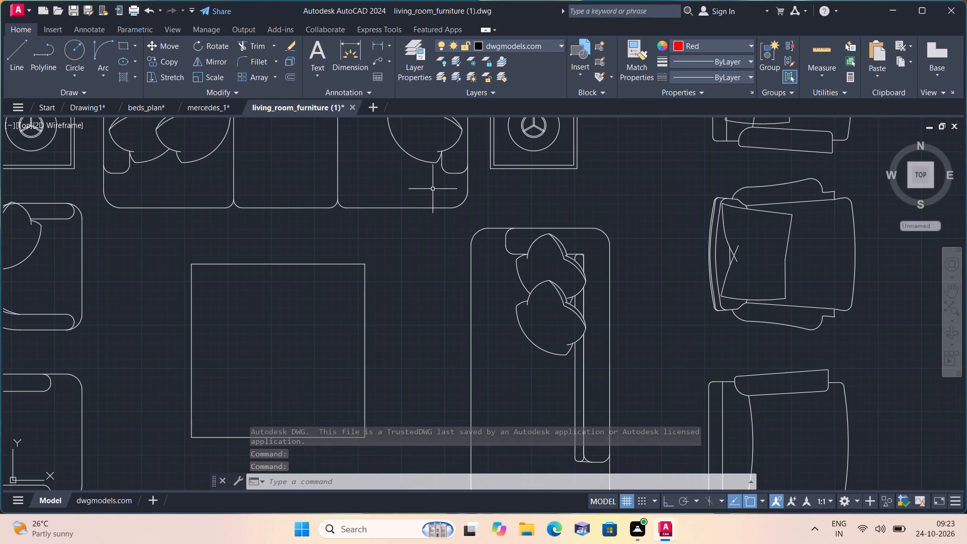
left_click(487, 223)
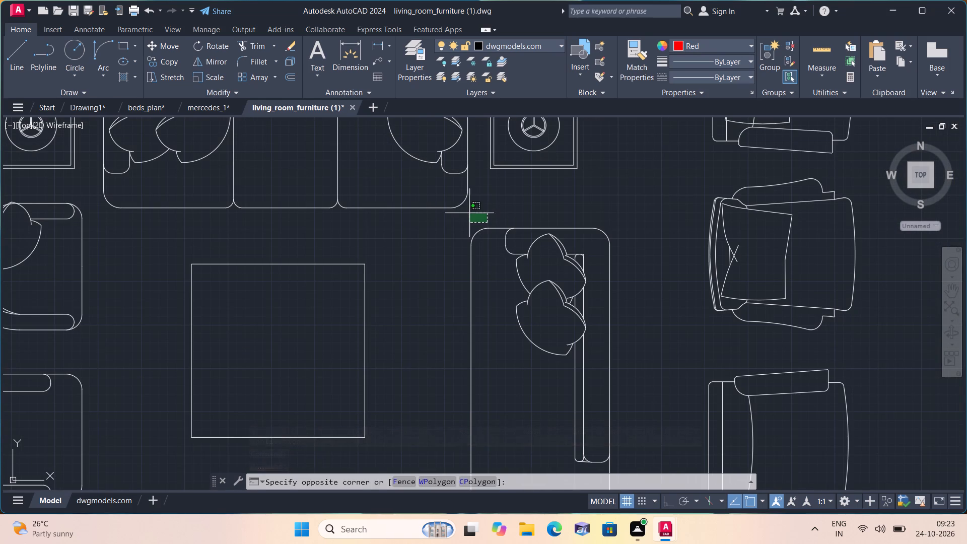
middle_click_drag(339, 204, 452, 354)
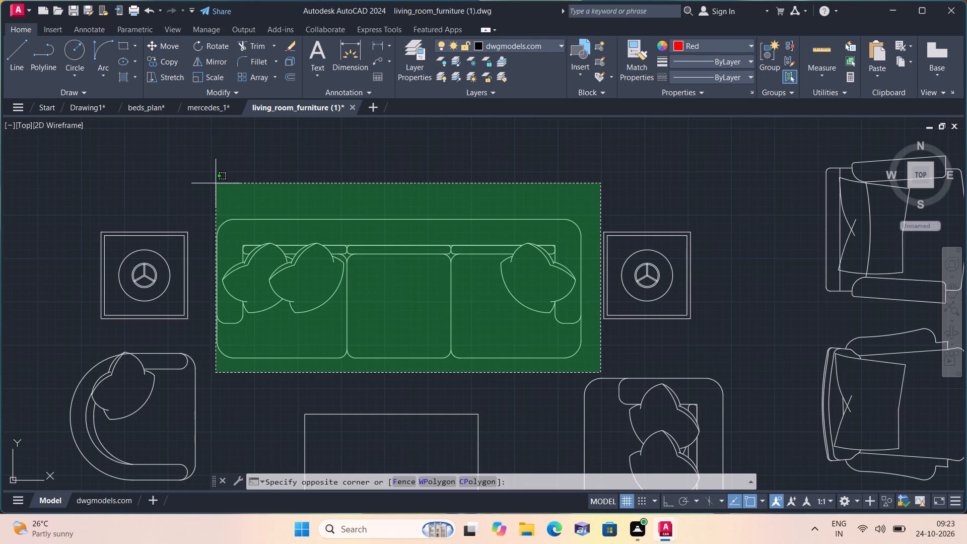
left_click(215, 182)
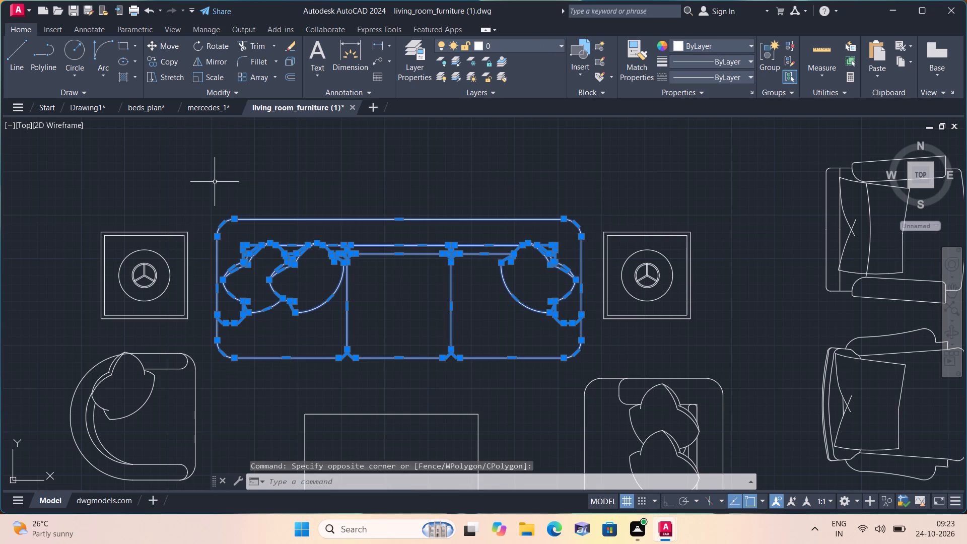
scroll(215, 182, "down", 2)
scroll(245, 247, "down", 1)
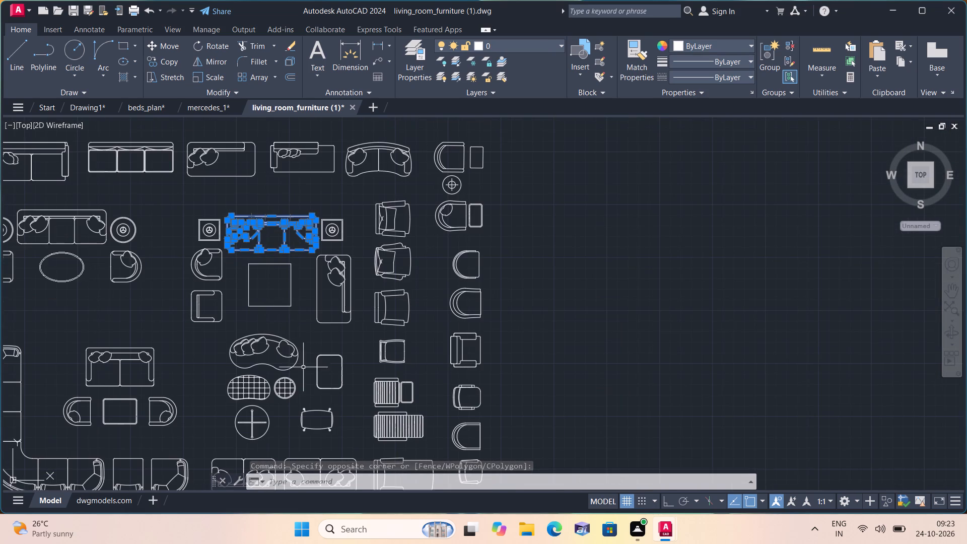
scroll(342, 388, "up", 2)
left_click(347, 396)
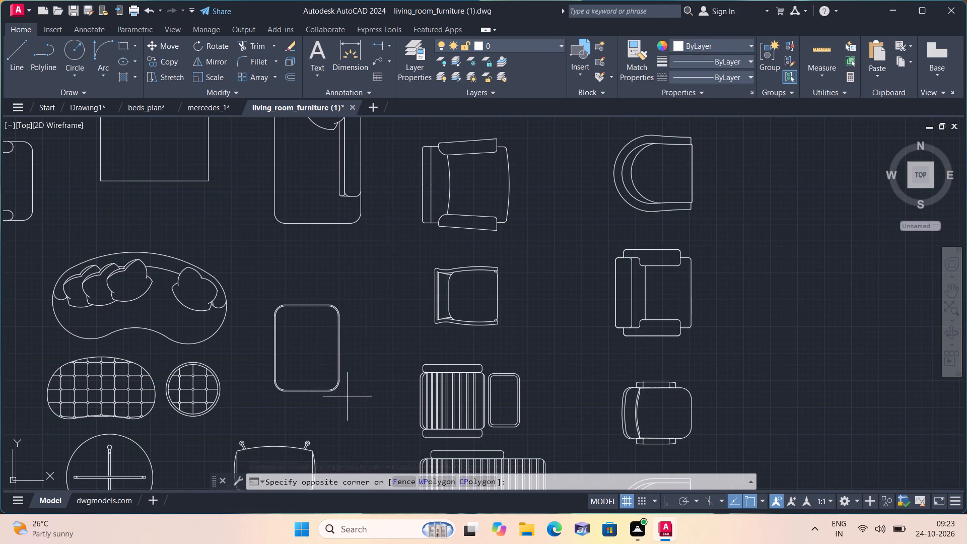
left_click(266, 286)
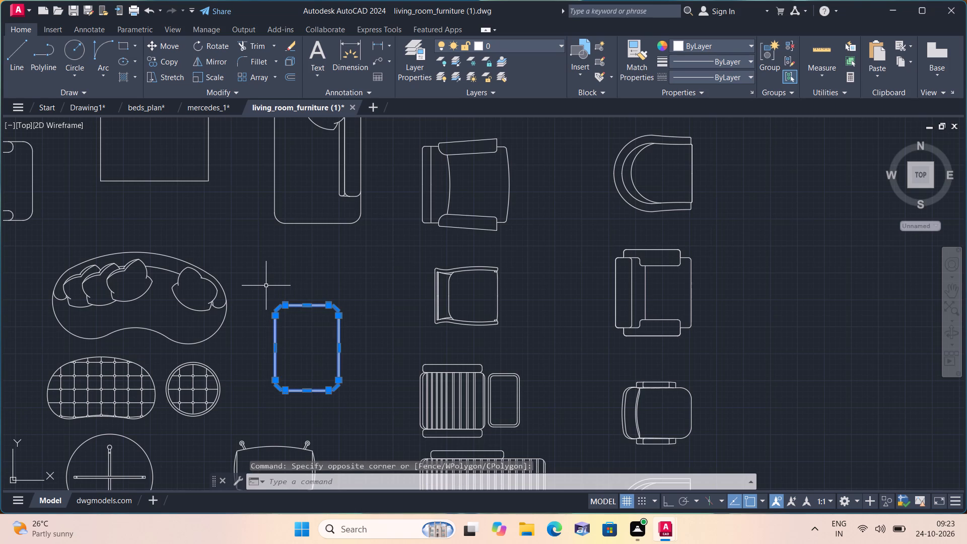
key("ctrl+c")
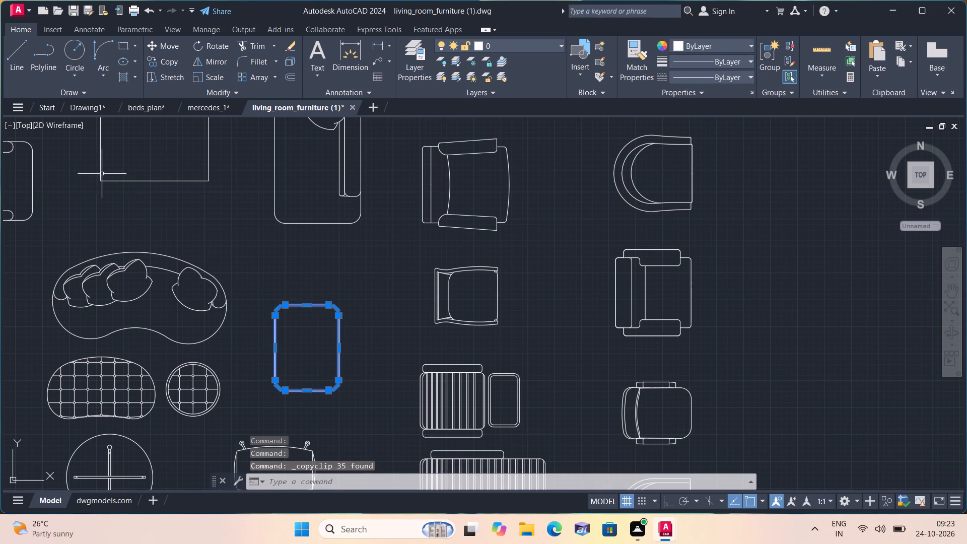
Paste the sofa and rounded table into Drawing1, in the empty area above the car.
left_click(87, 105)
key("ctrl+v")
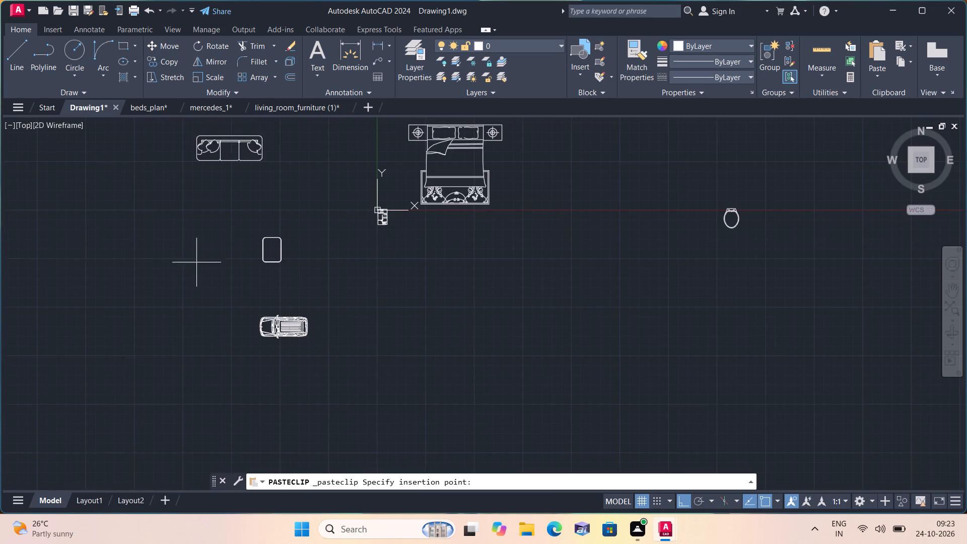
scroll(197, 274, "down", 1)
scroll(197, 275, "up", 1)
left_click(197, 275)
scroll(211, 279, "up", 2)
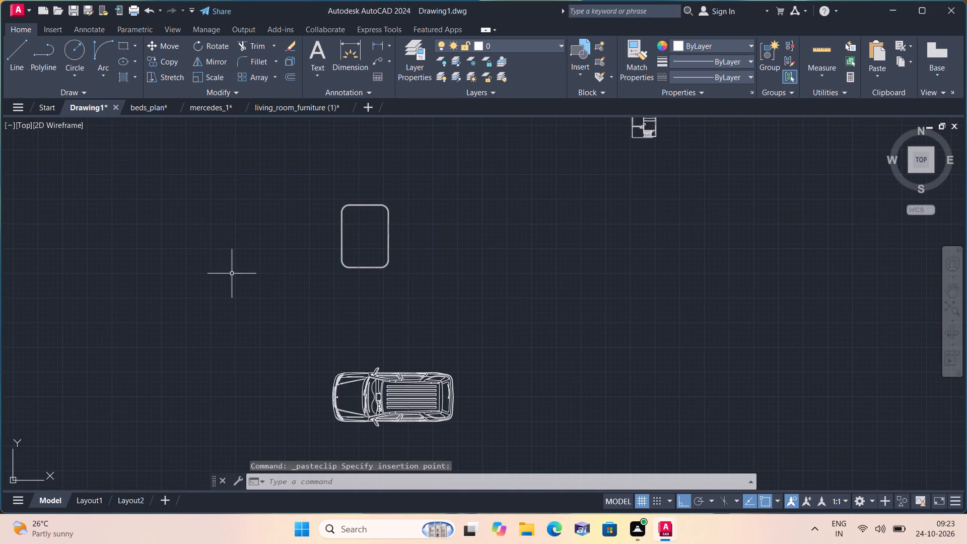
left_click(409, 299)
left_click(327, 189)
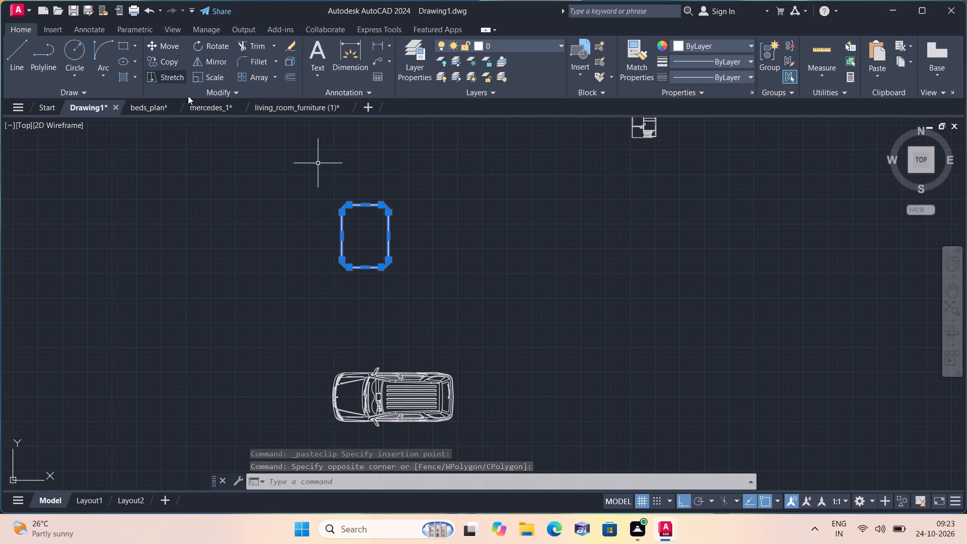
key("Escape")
Rotate the three-seat sofa 90° counterclockwise so that its back faces away from the floor plan.
scroll(241, 190, "down", 2)
middle_click_drag(248, 205, 336, 320)
scroll(249, 208, "down", 1)
scroll(337, 279, "up", 2)
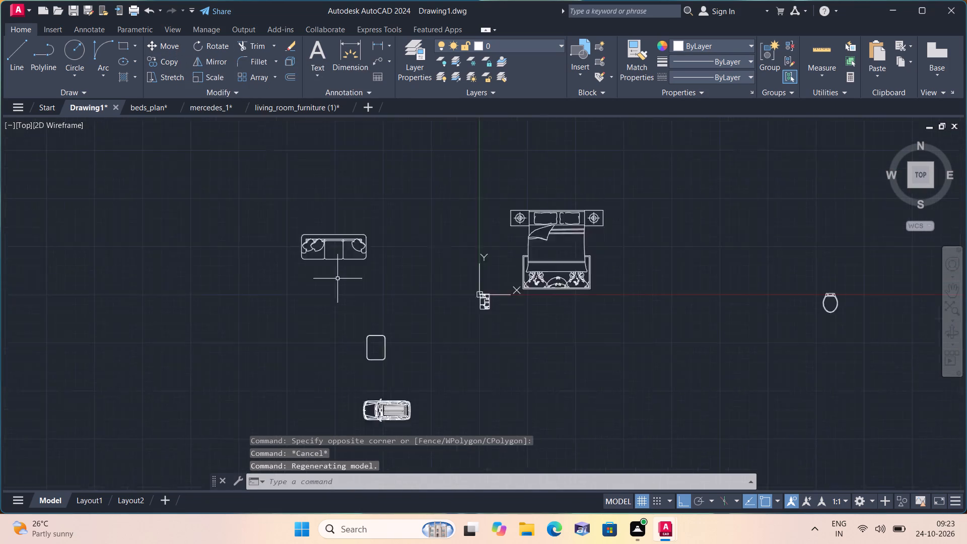
left_click_drag(403, 276, 392, 248)
left_click(269, 190)
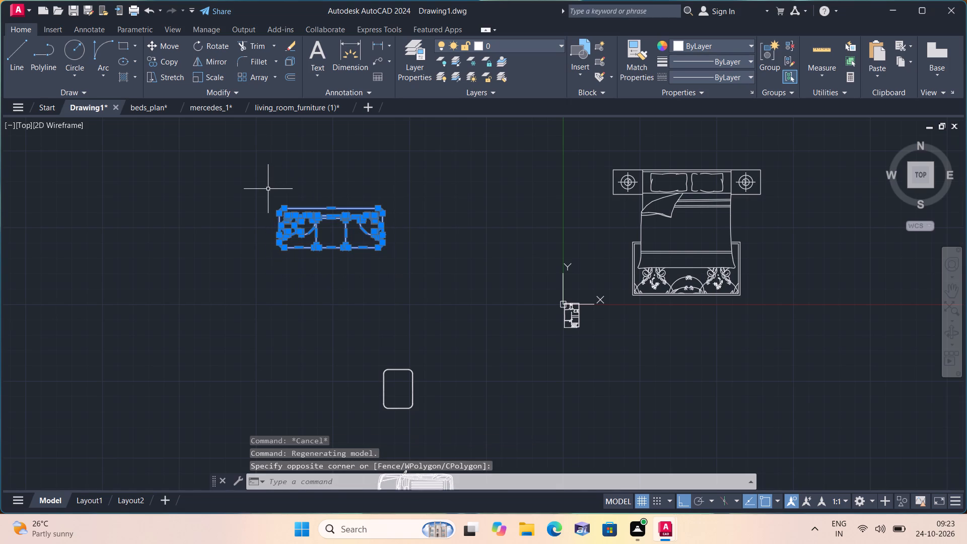
left_click(217, 42)
left_click(357, 254)
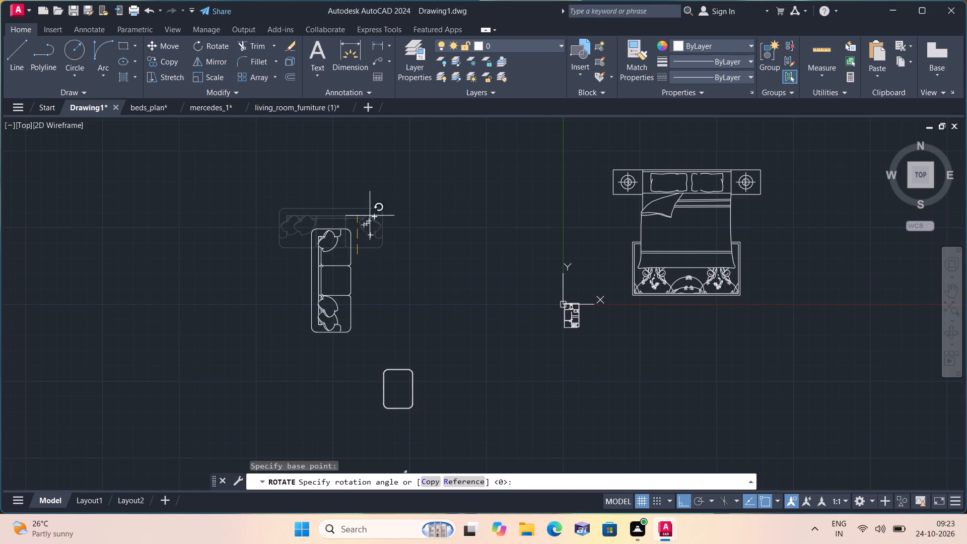
left_click(378, 186)
Copy the double bed with its side tables and rug horizontally to the empty space right of the original.
scroll(378, 185, "down", 1)
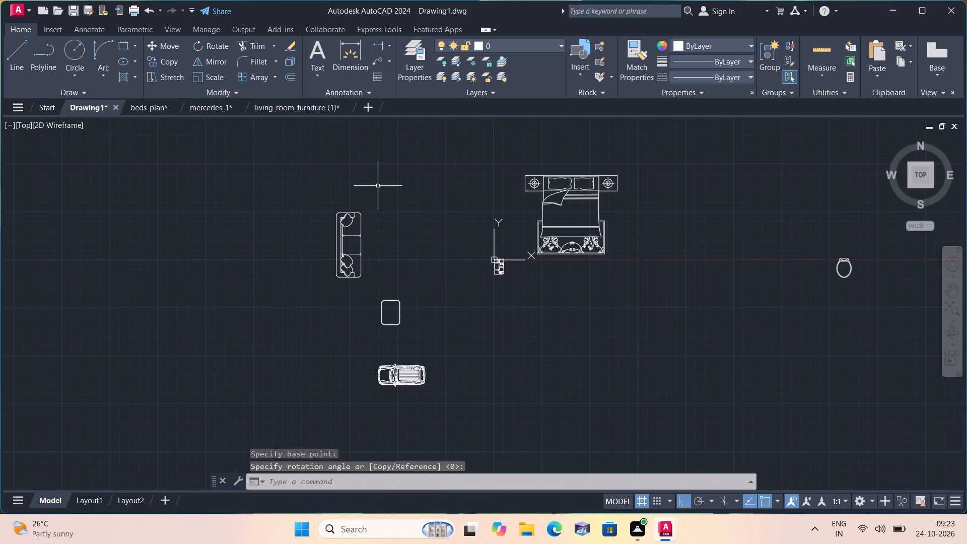
scroll(376, 212, "down", 2)
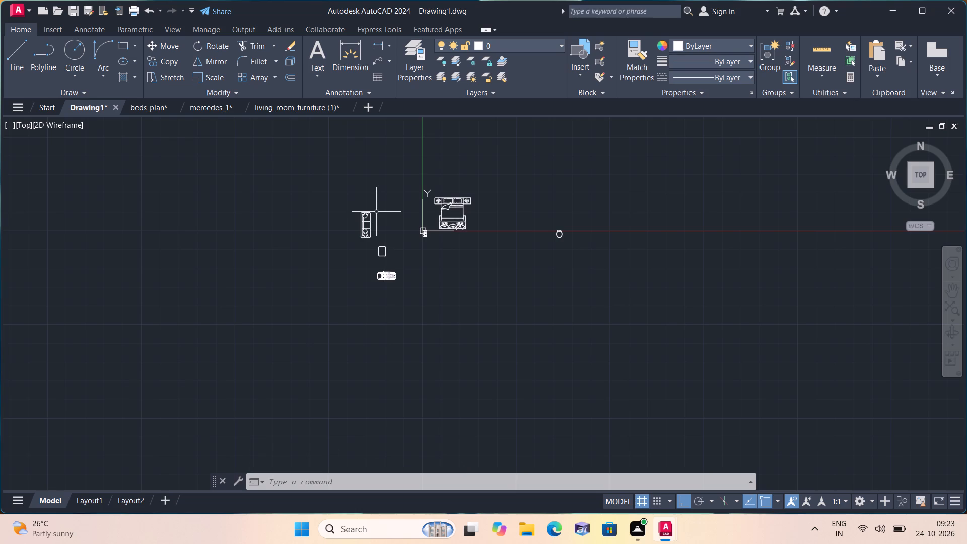
scroll(498, 225, "up", 1)
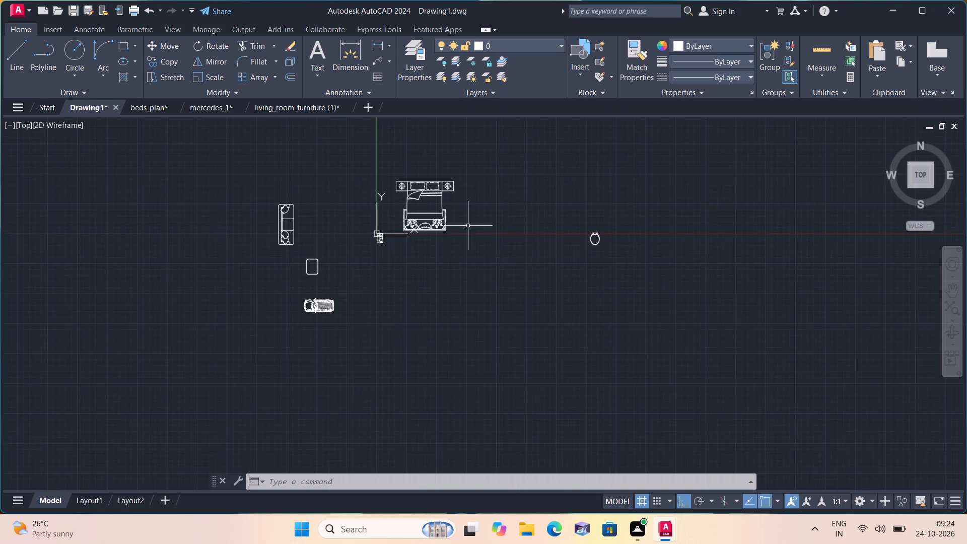
middle_click_drag(448, 225, 536, 318)
scroll(536, 318, "up", 2)
left_click(564, 356)
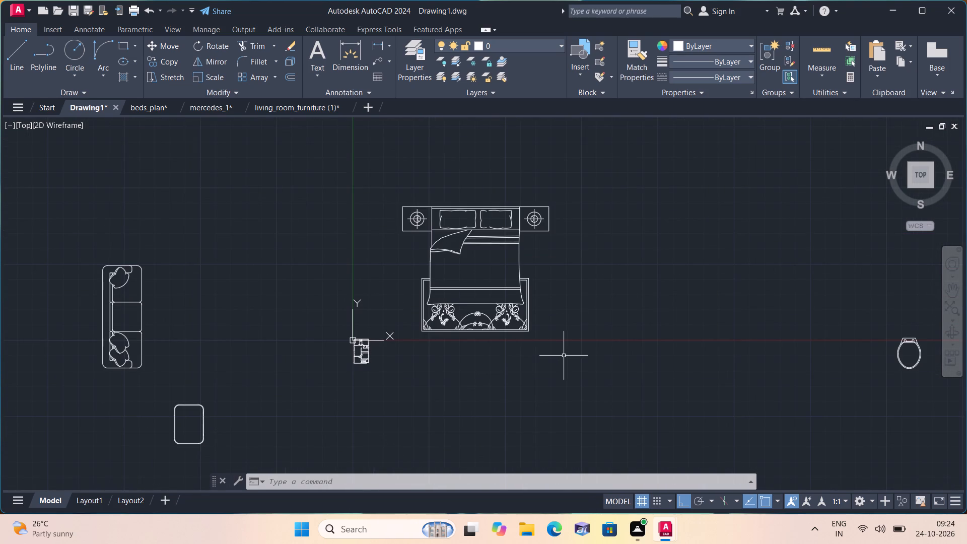
left_click(390, 190)
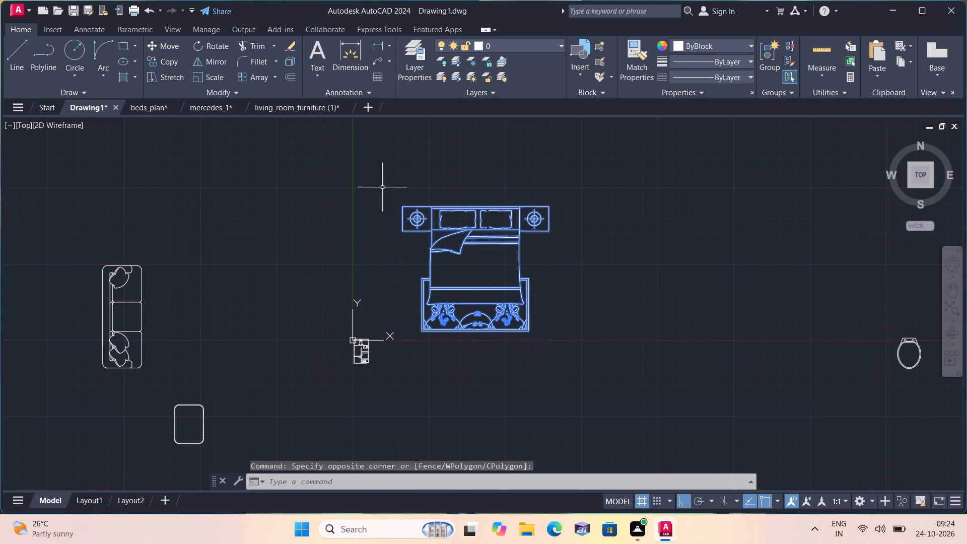
left_click(172, 61)
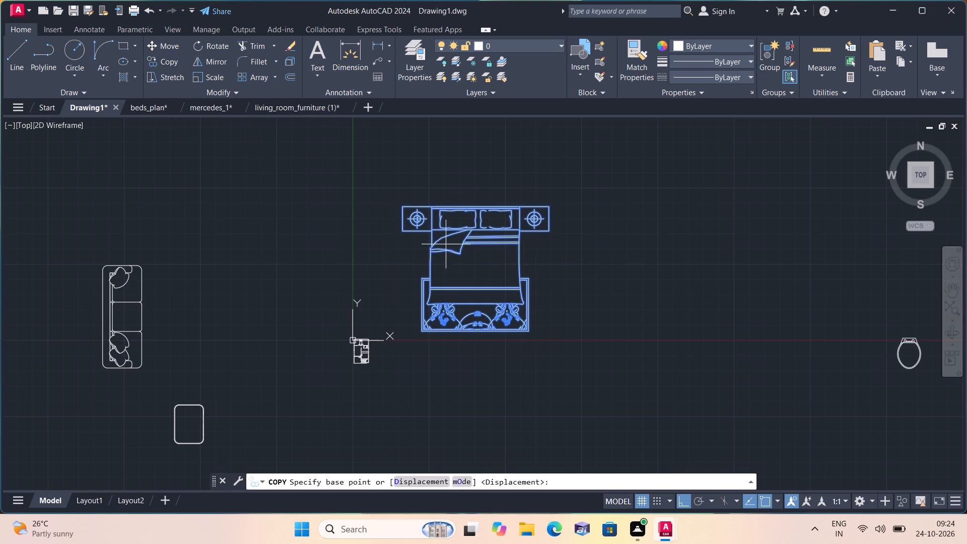
left_click(495, 247)
left_click(707, 228)
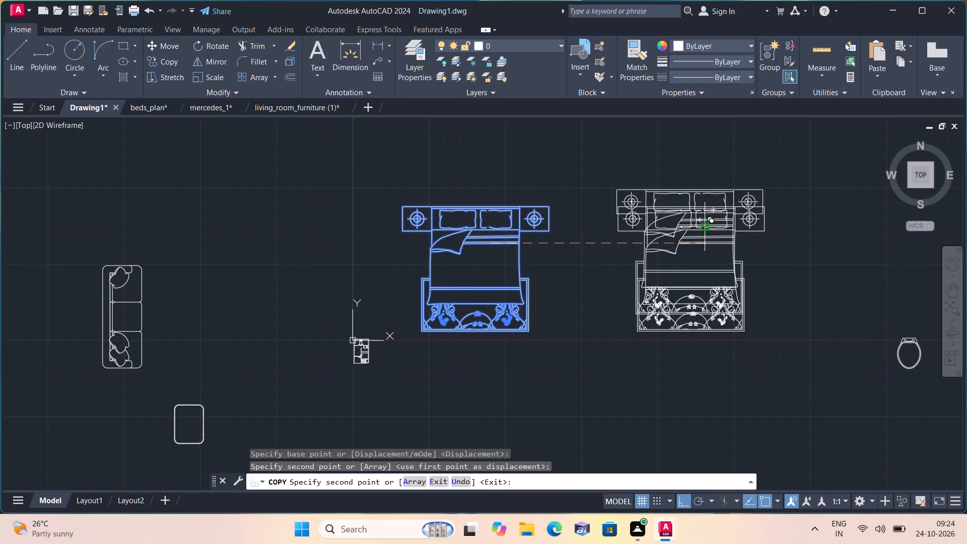
key("space")
Rotate the copied bed 90° counterclockwise about a point near its middle.
scroll(714, 236, "up", 1)
left_click(811, 411)
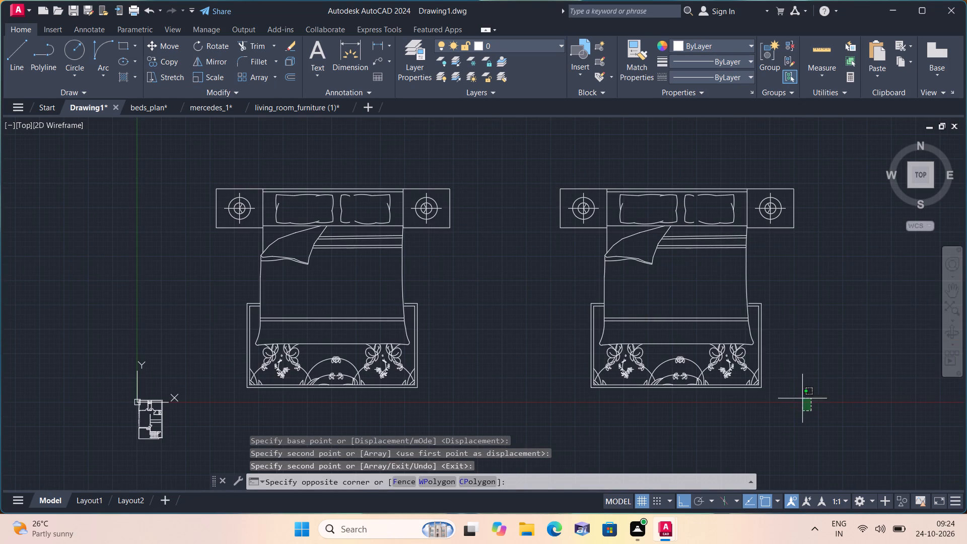
left_click(518, 161)
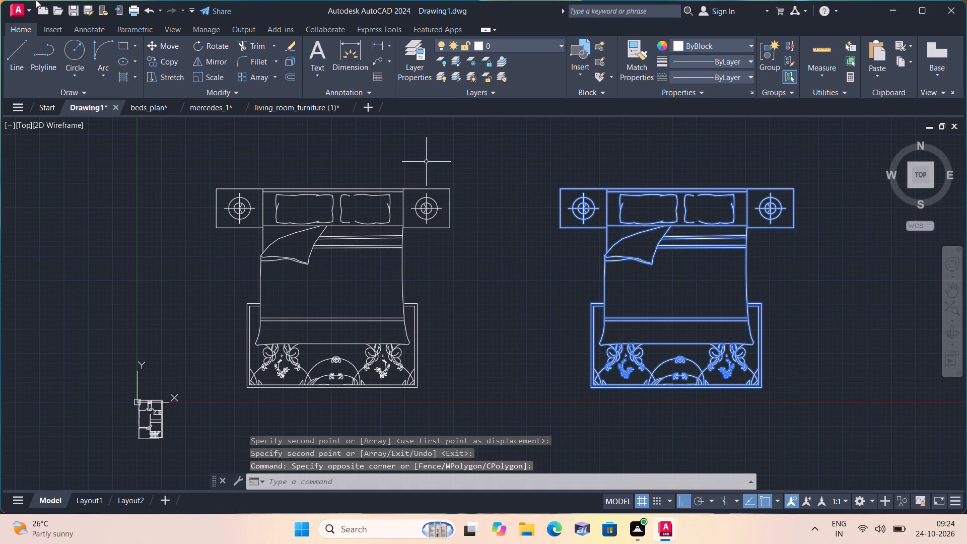
left_click(219, 46)
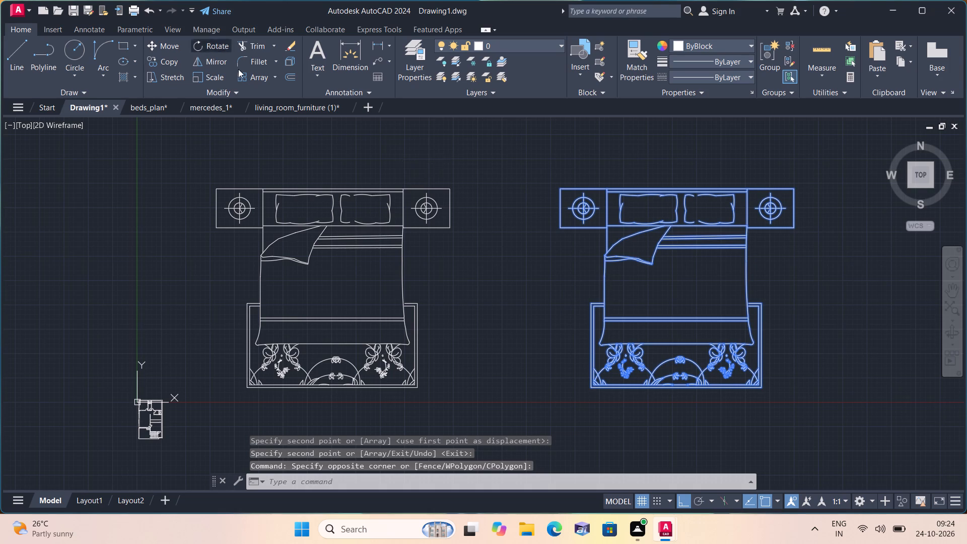
left_click_drag(651, 315, 654, 304)
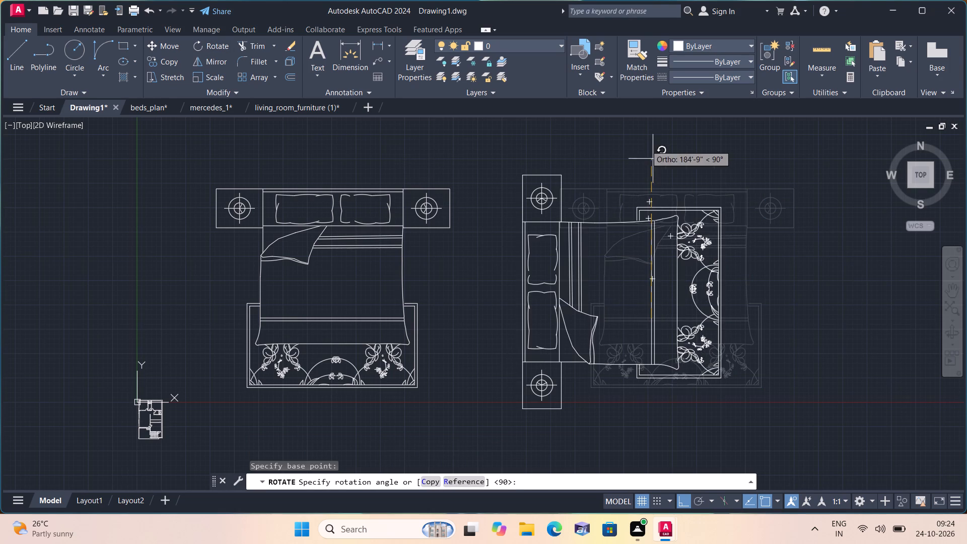
left_click(645, 144)
Copy the toilet seat horizontally about 134'-9" to the left of the original.
scroll(645, 144, "down", 1)
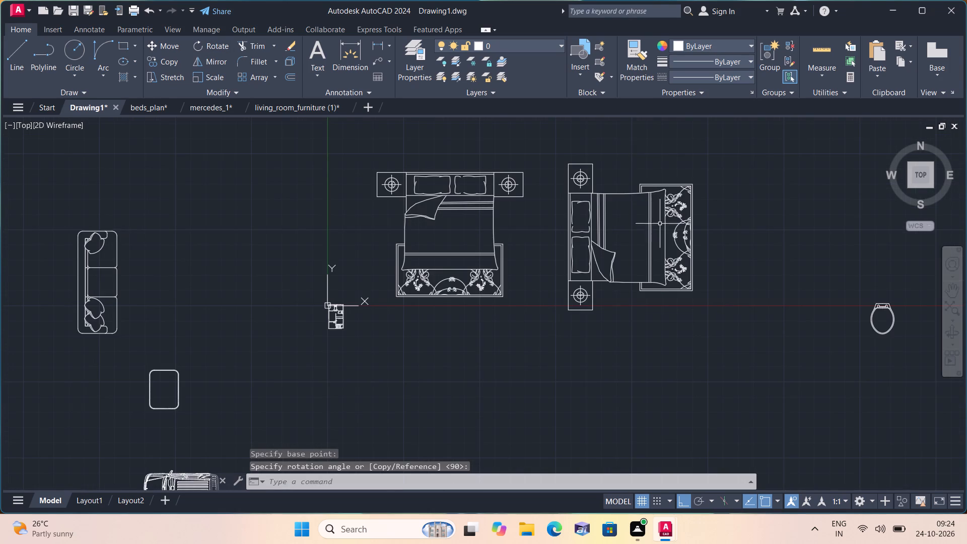
scroll(660, 267, "down", 1)
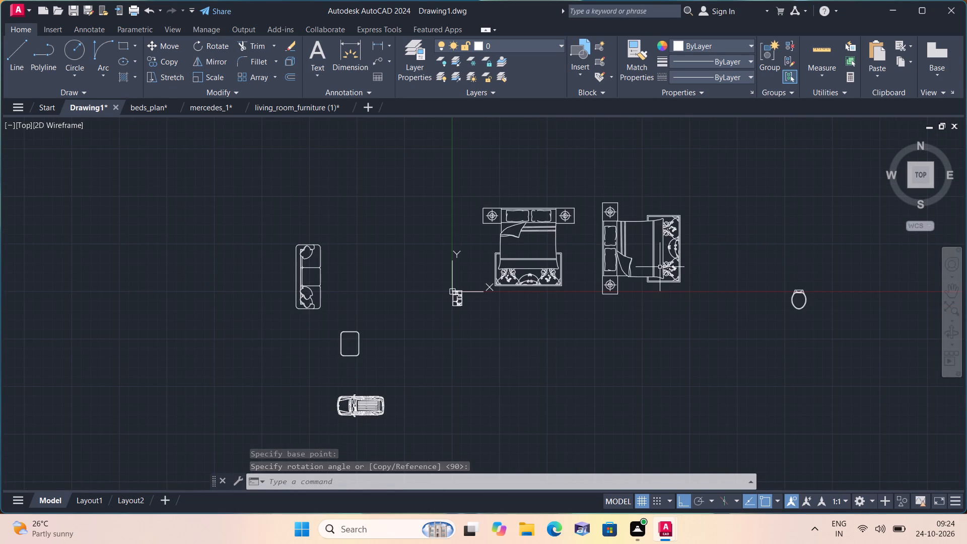
middle_click_drag(746, 303, 722, 240)
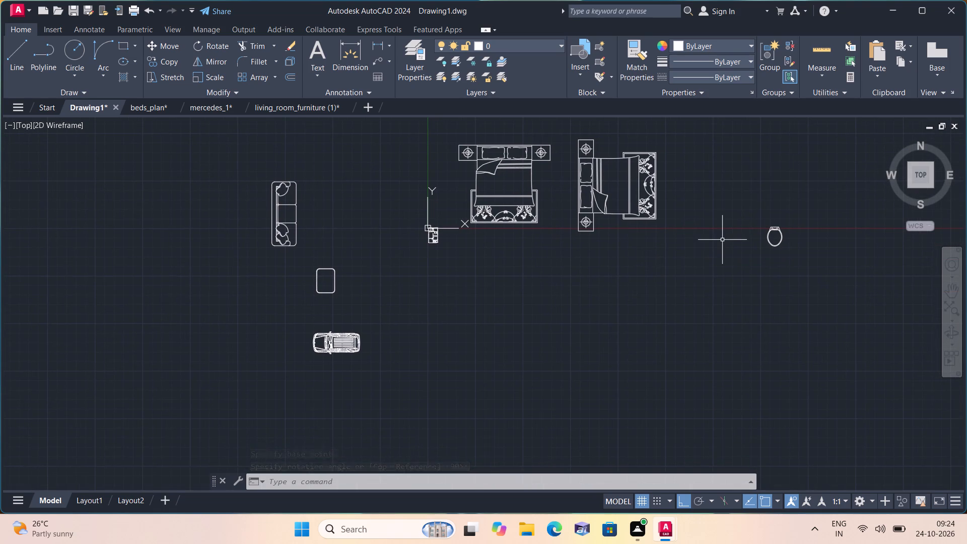
scroll(810, 265, "up", 1)
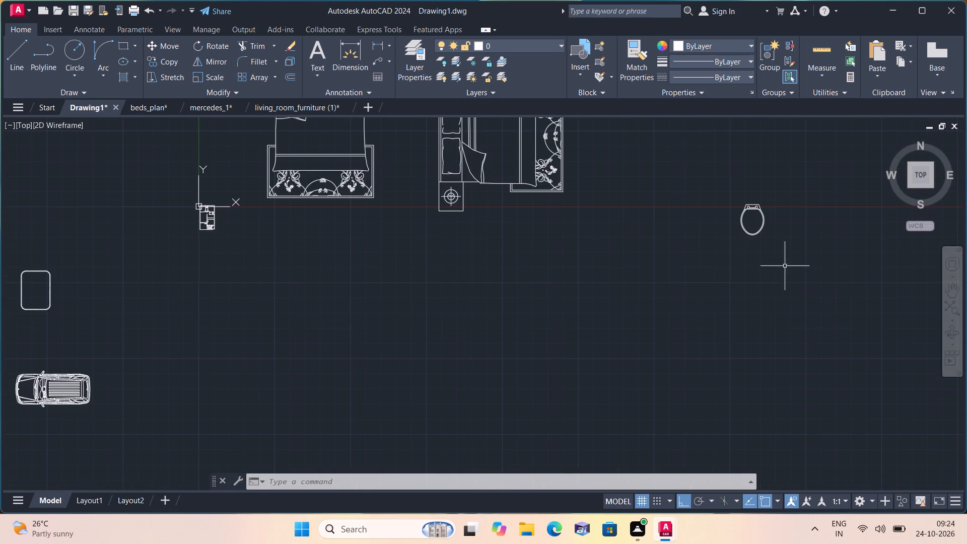
left_click(769, 267)
left_click(718, 193)
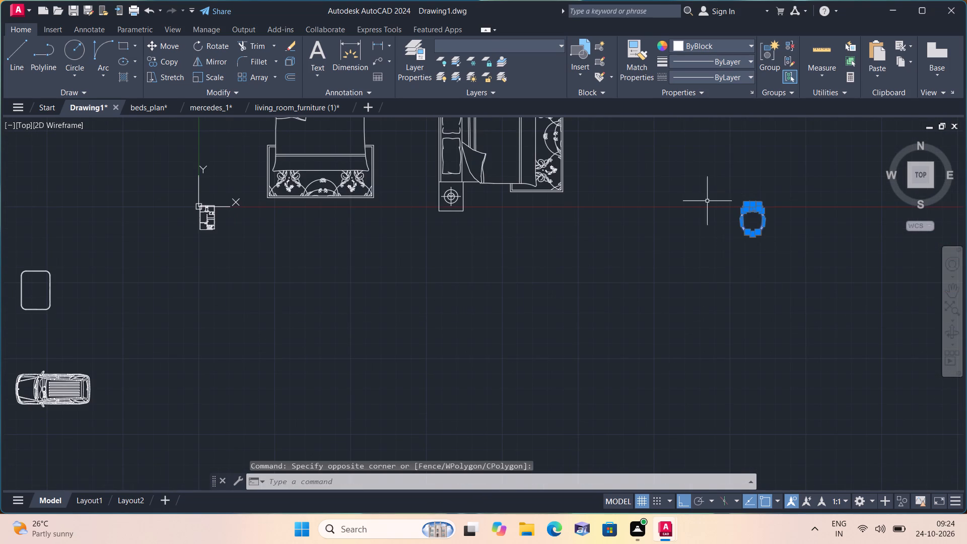
scroll(562, 212, "up", 1)
left_click(167, 62)
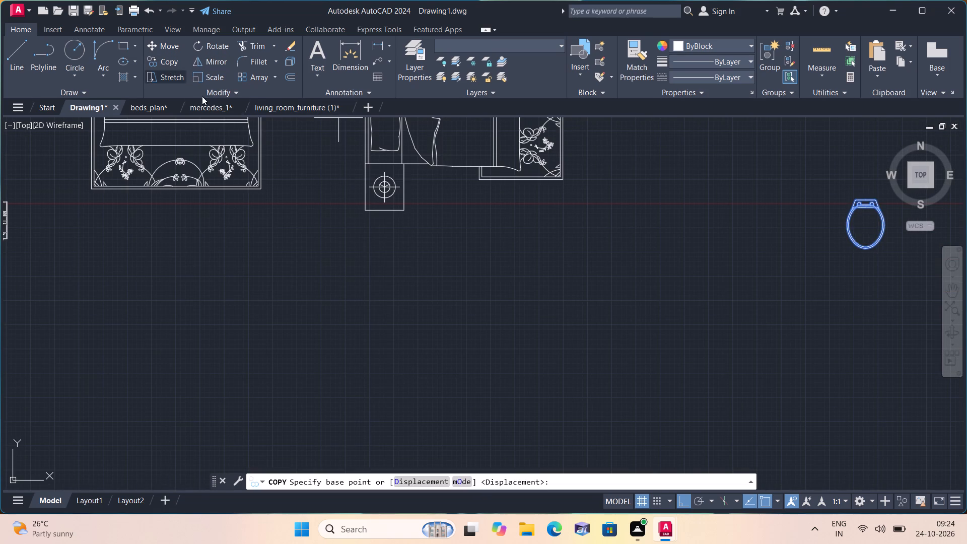
left_click(866, 223)
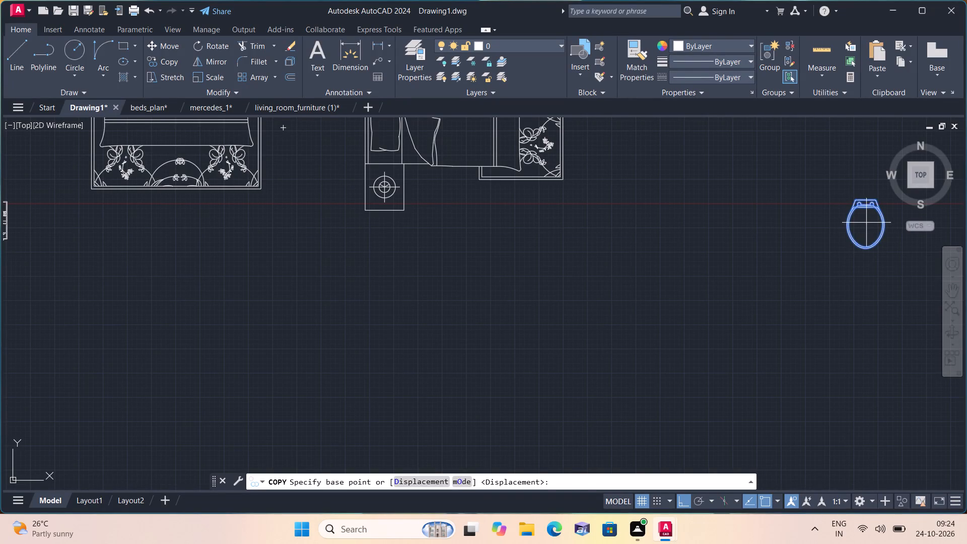
left_click(741, 233)
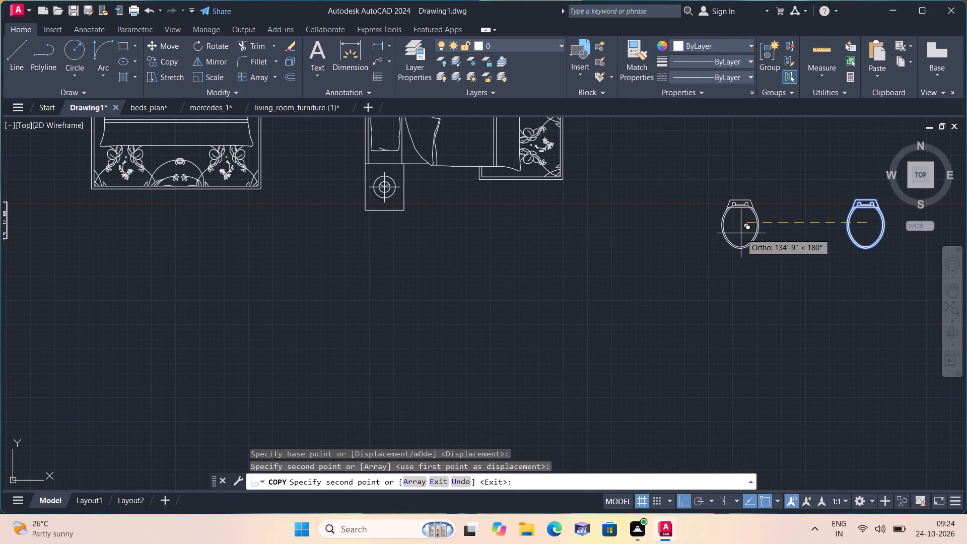
key("space")
Rotate the copied toilet seat 90° clockwise about a point on its right edge.
scroll(749, 255, "up", 1)
left_click(762, 257)
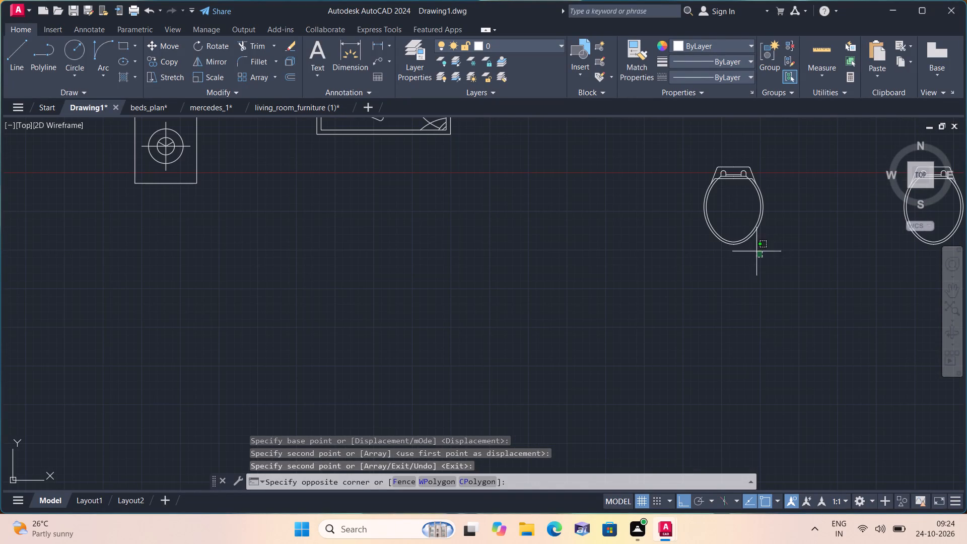
left_click(694, 164)
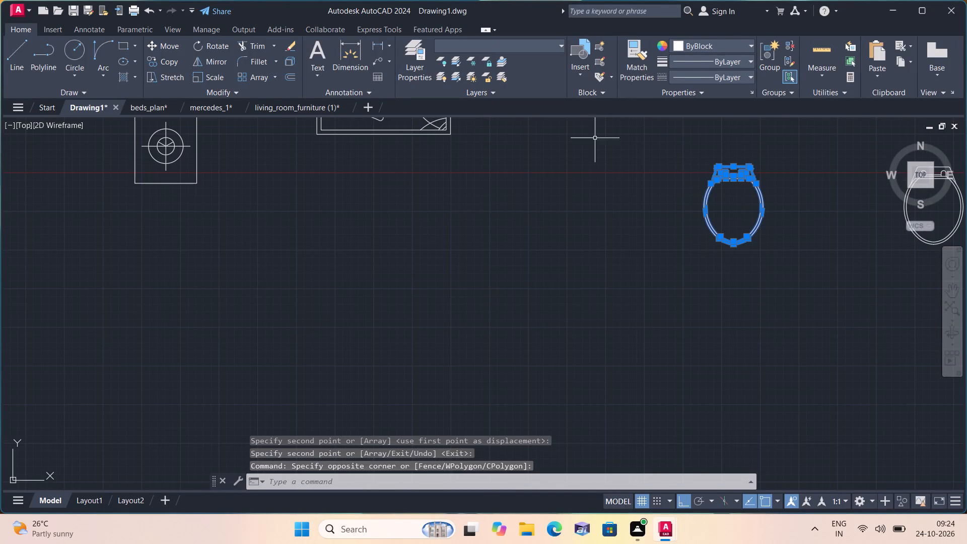
left_click(224, 42)
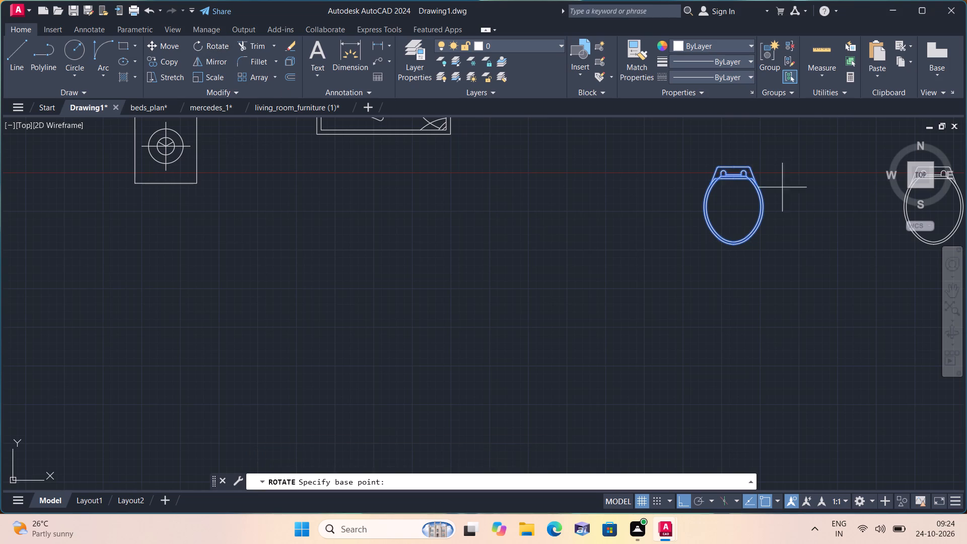
left_click(765, 206)
left_click(771, 317)
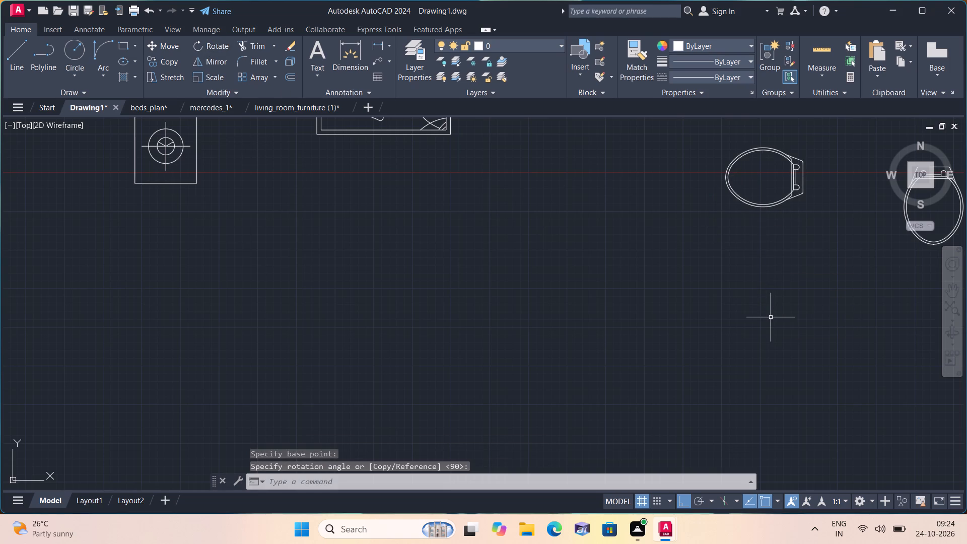
Rotate the car 90° clockwise about a point near its rear so that its front faces up.
scroll(771, 317, "down", 2)
scroll(726, 364, "down", 1)
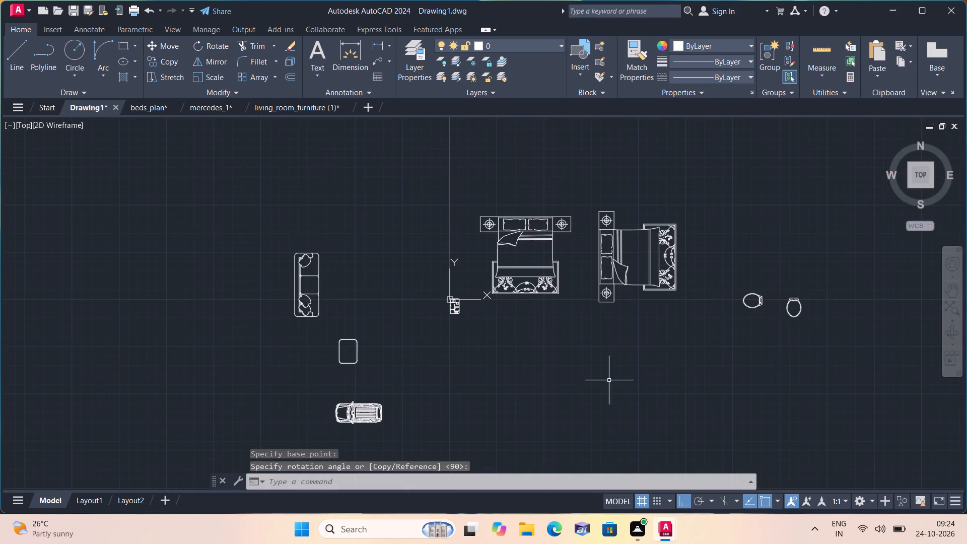
middle_click_drag(590, 382, 607, 347)
scroll(588, 381, "down", 1)
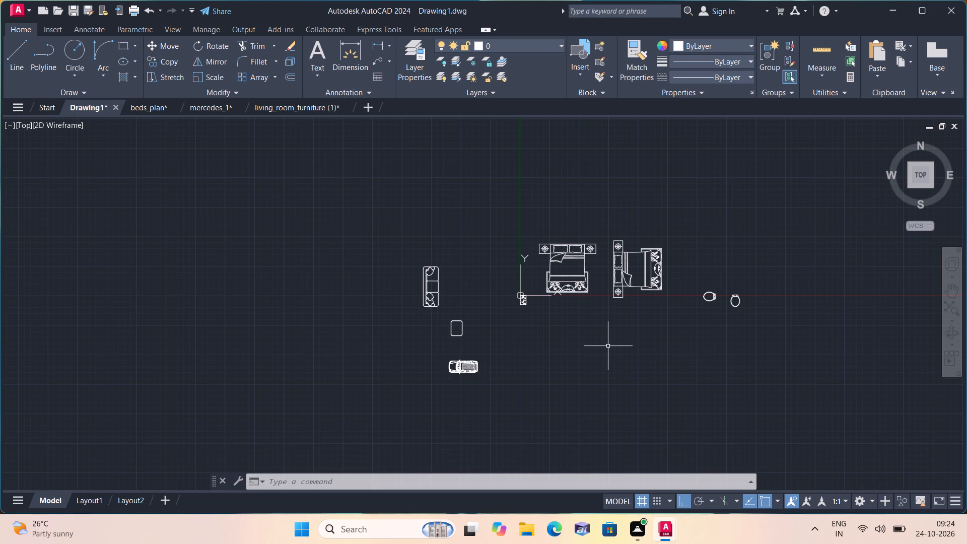
scroll(461, 357, "up", 2)
middle_click_drag(476, 362, 481, 253)
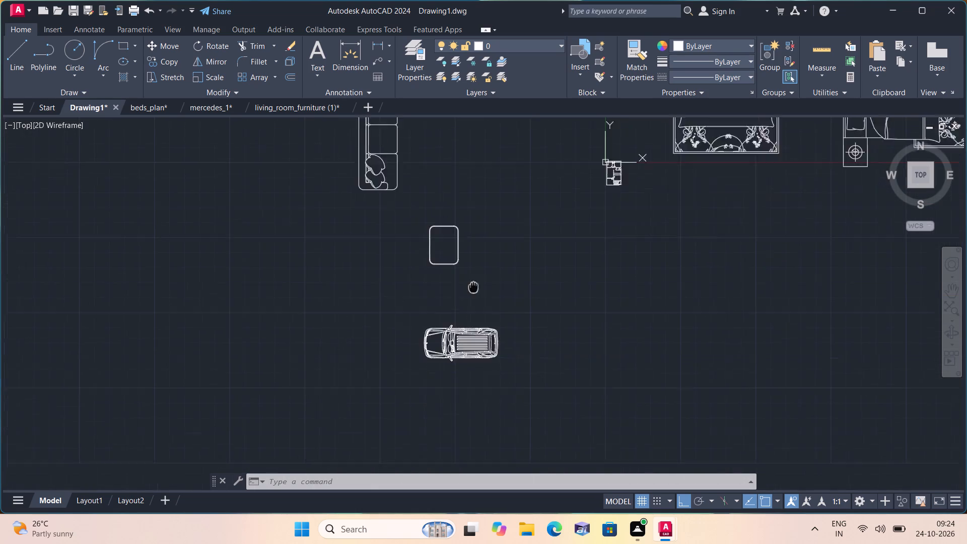
middle_click_drag(481, 253, 481, 252)
scroll(481, 252, "up", 1)
left_click_drag(569, 359, 559, 338)
left_click(317, 227)
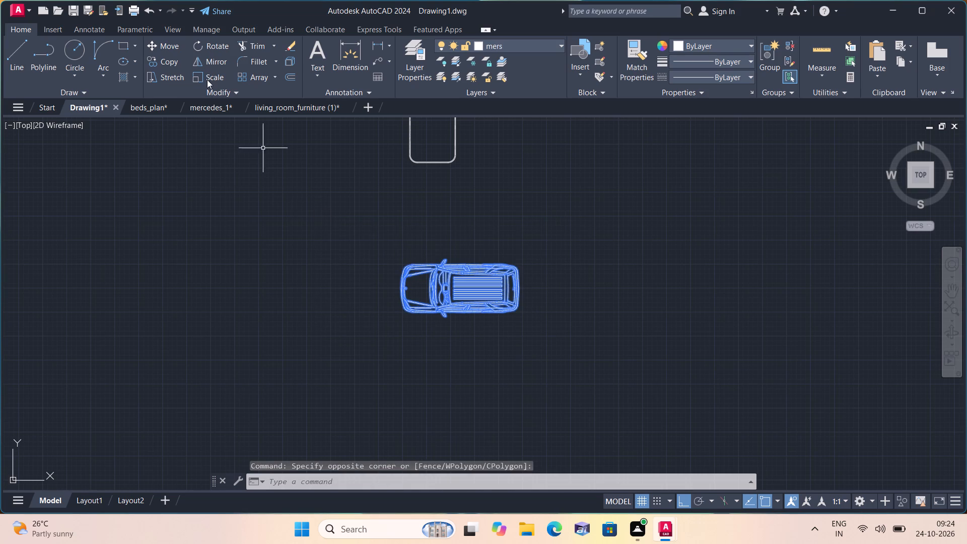
left_click_drag(217, 44, 220, 53)
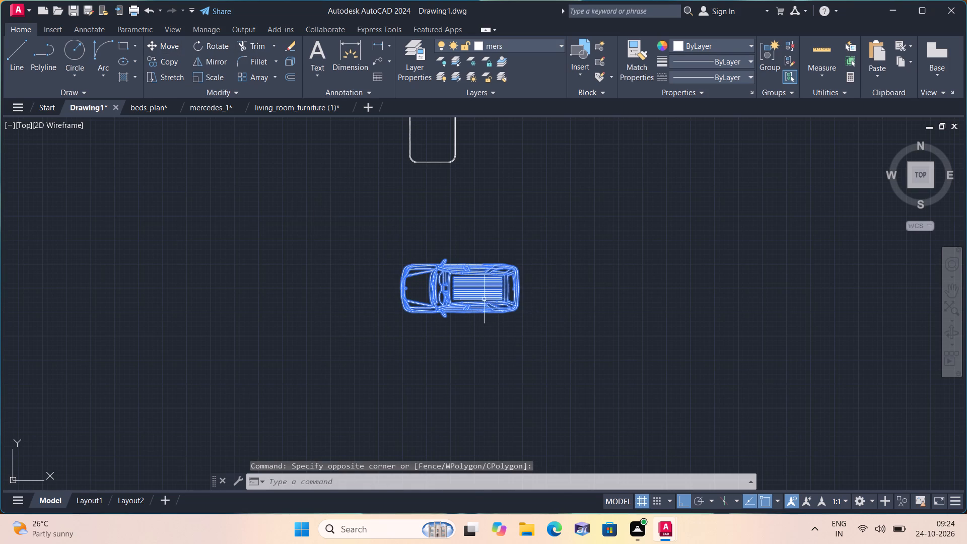
left_click(498, 302)
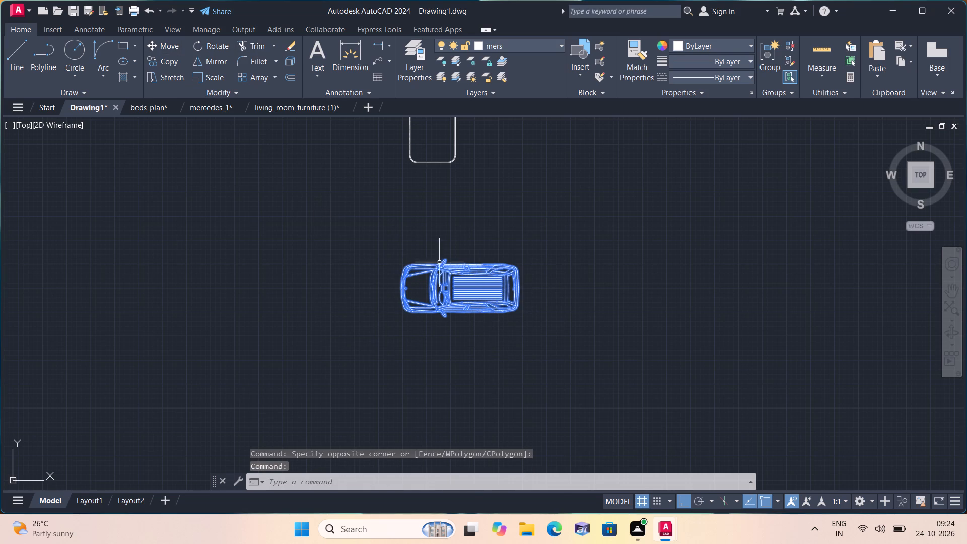
left_click(216, 45)
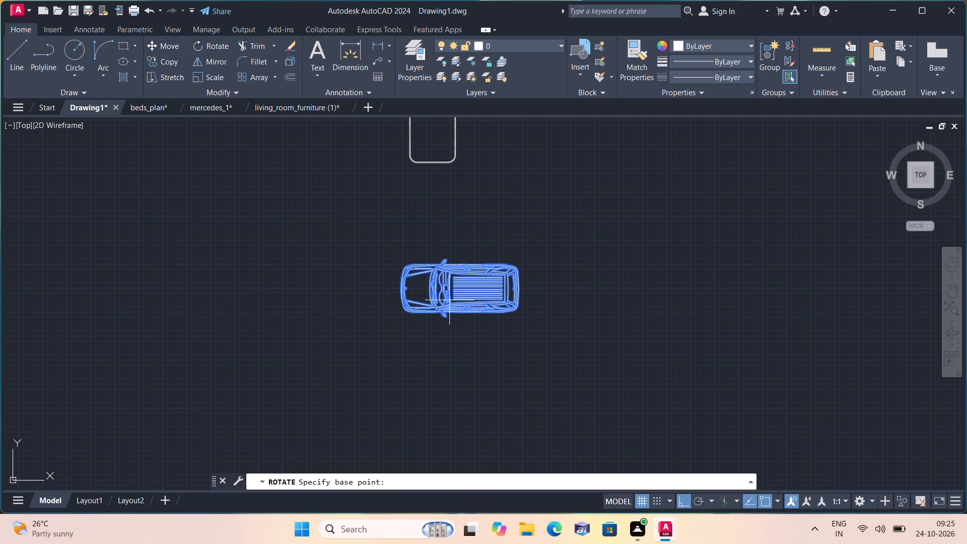
left_click(508, 275)
left_click(506, 370)
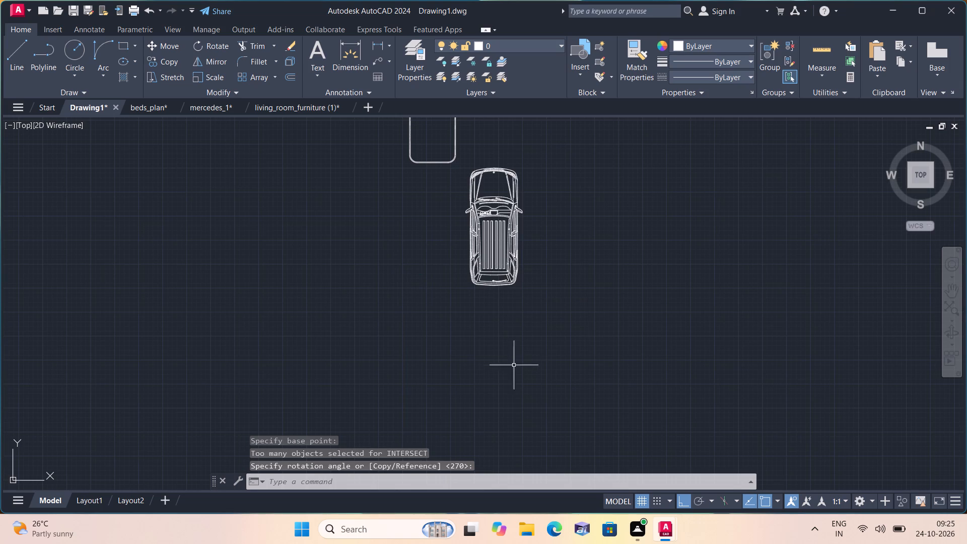
Open wardrobe_2.dwg and copy the first rectangular wardrobe of the upper row to the clipboard.
scroll(925, 223, "down", 3)
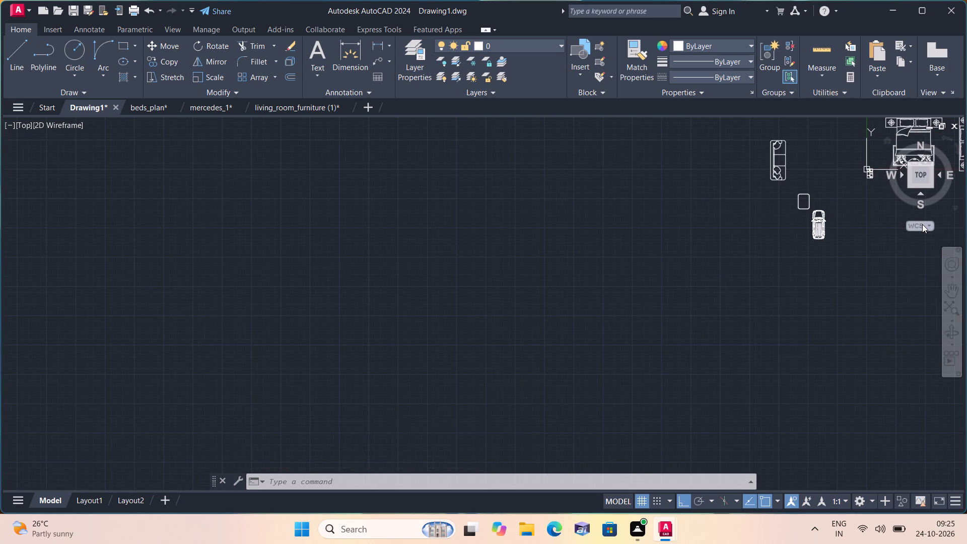
scroll(922, 224, "down", 1)
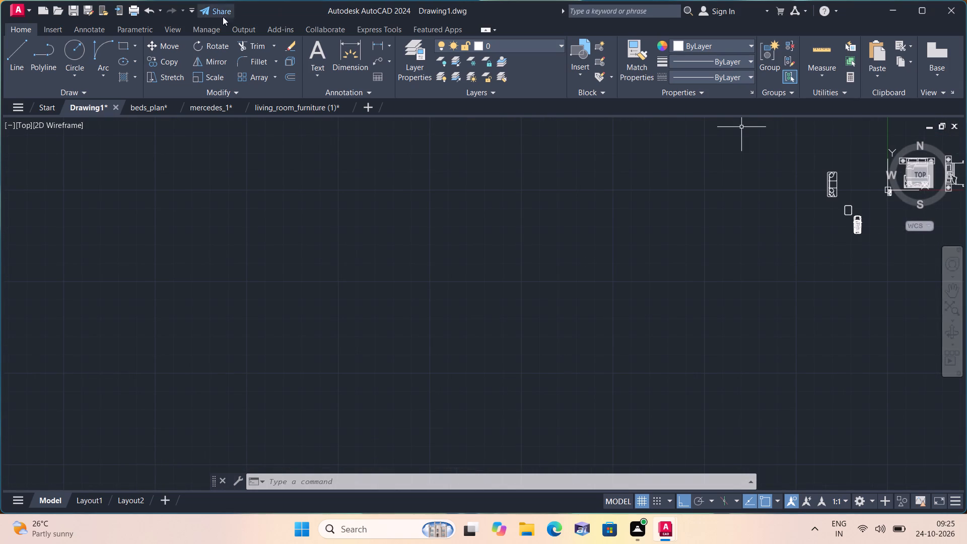
left_click(18, 11)
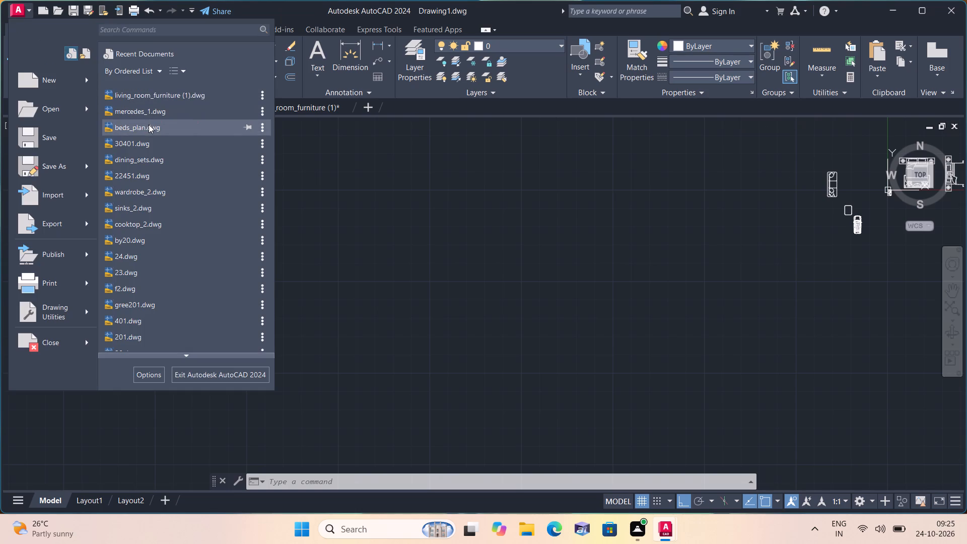
left_click(160, 191)
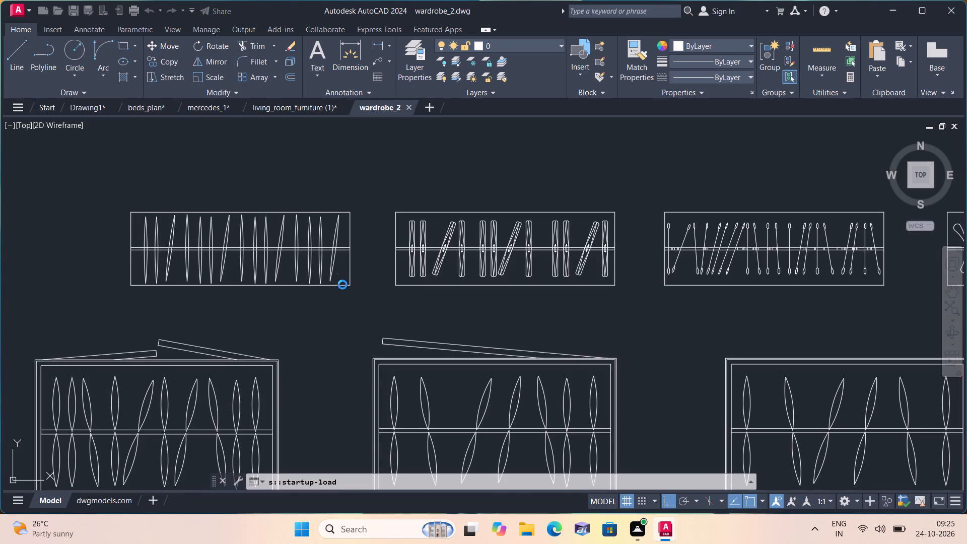
left_click(362, 302)
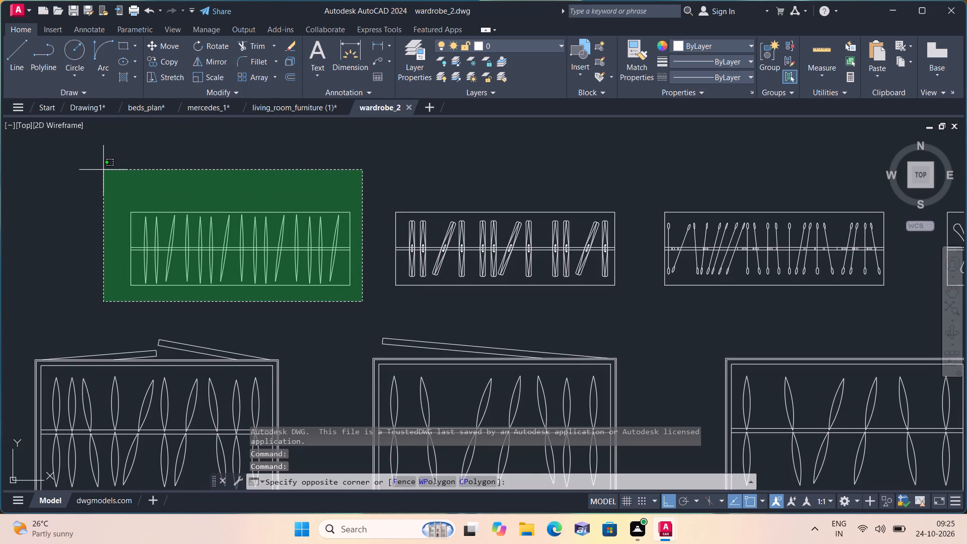
left_click(102, 170)
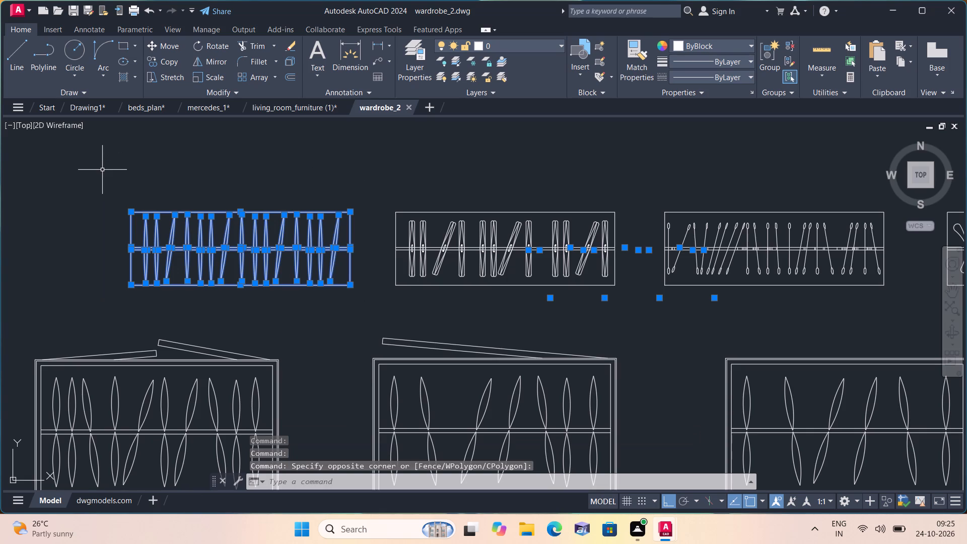
key("ctrl+c")
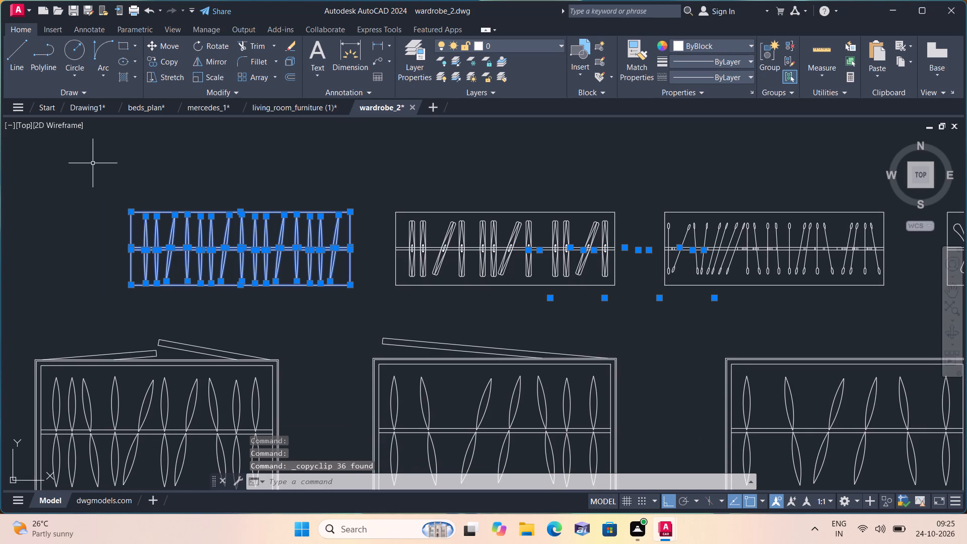
Paste the wardrobe into Drawing1 in the empty space left of the sofa.
left_click(83, 105)
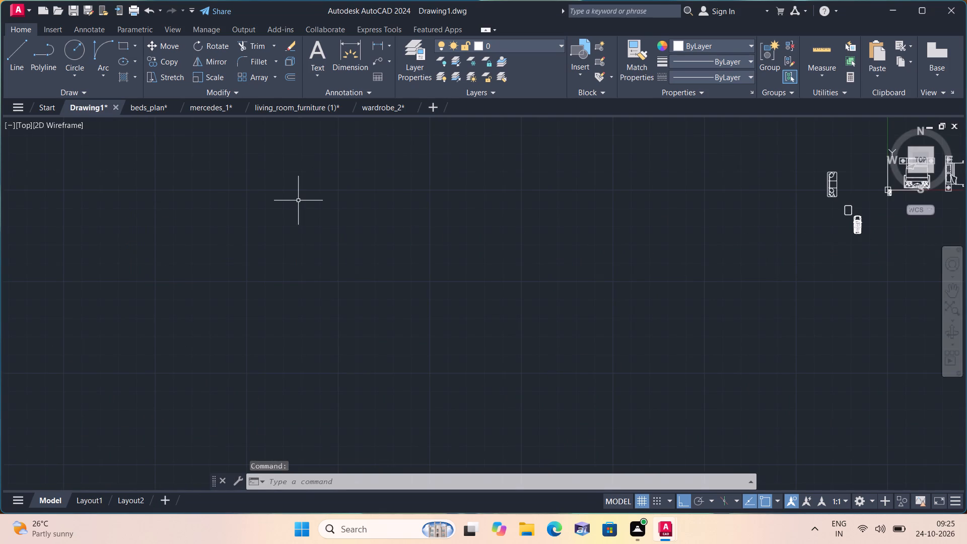
key("ctrl+v")
scroll(482, 255, "down", 2)
scroll(592, 216, "up", 2)
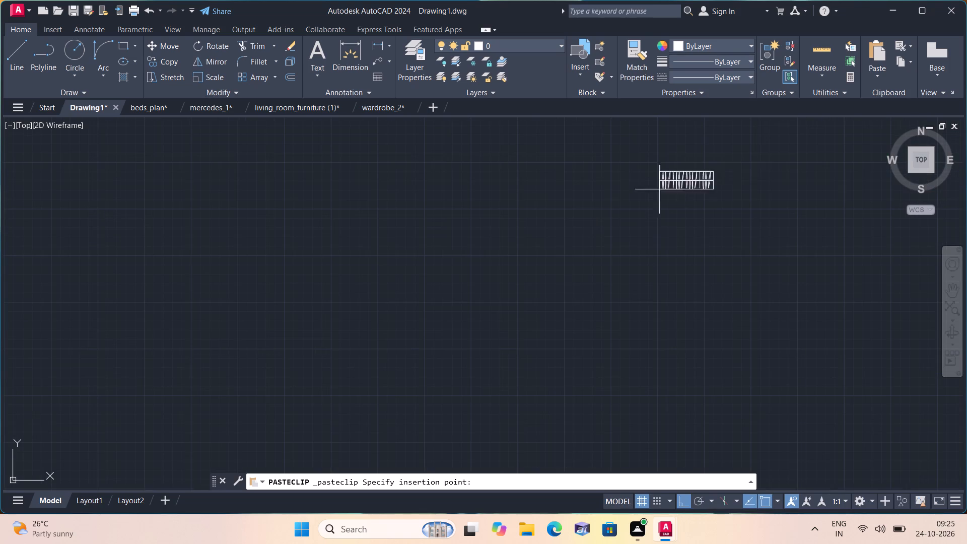
middle_click_drag(723, 180, 654, 157)
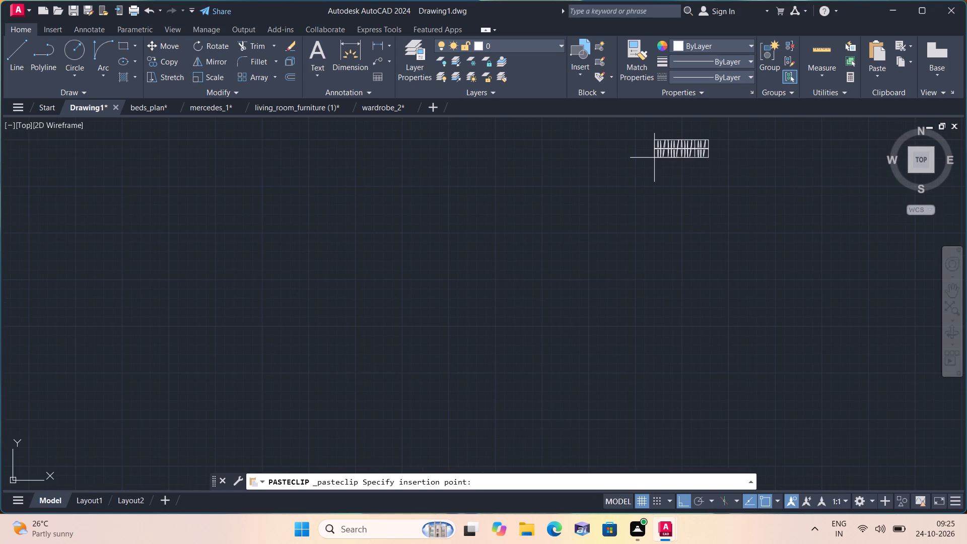
scroll(690, 170, "down", 4)
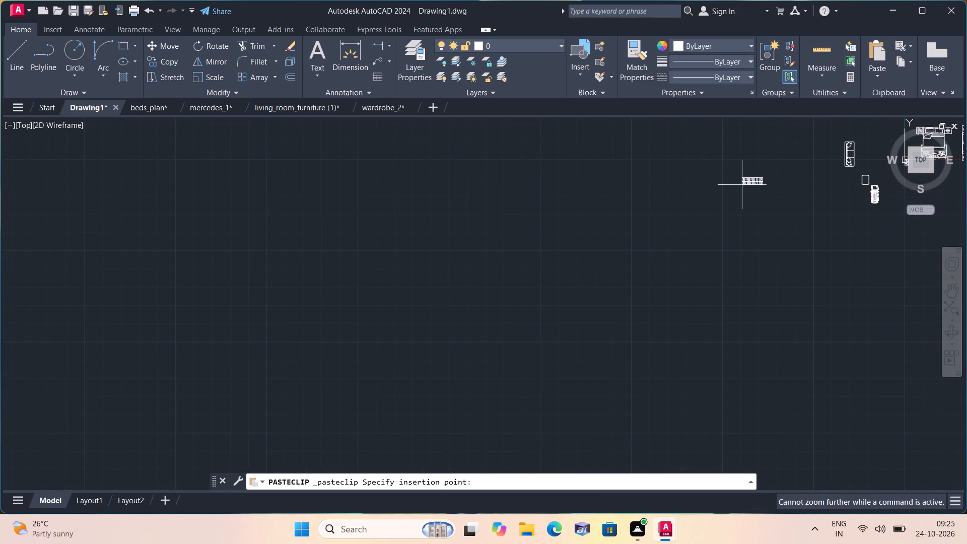
left_click(770, 179)
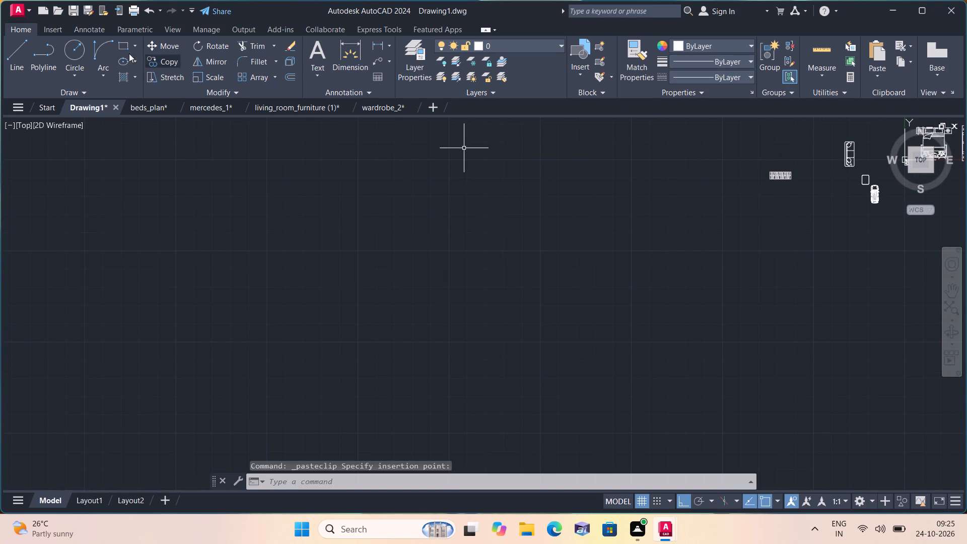
Open dining_sets.dwg and copy the six-chair dining set with the rounded marble-patterned table to the clipboard.
left_click(16, 14)
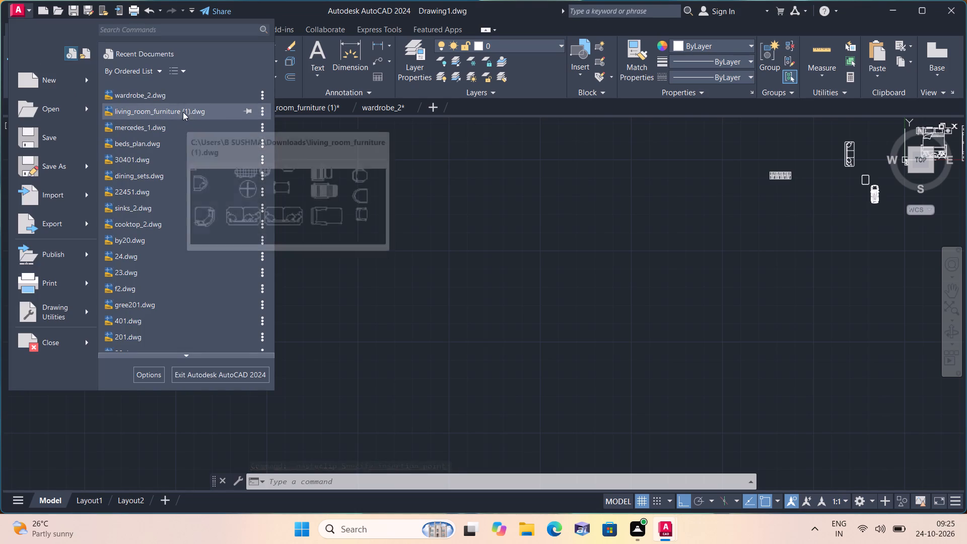
left_click(148, 173)
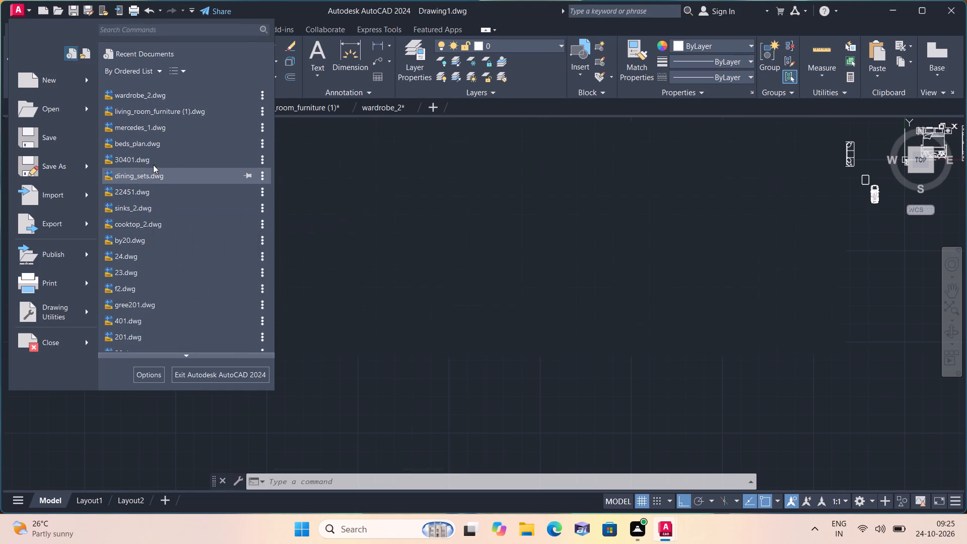
scroll(198, 198, "down", 1)
scroll(314, 271, "down", 2)
middle_click_drag(319, 277, 322, 222)
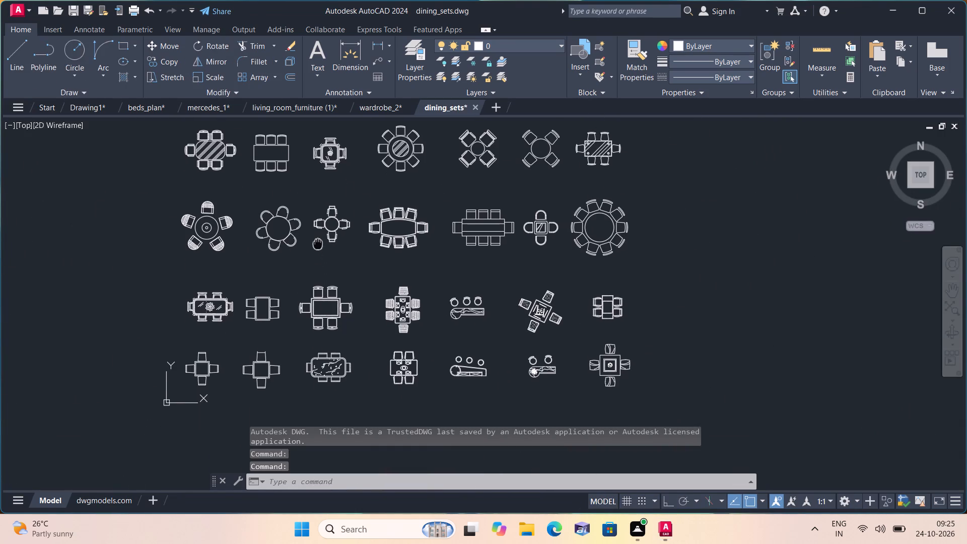
middle_click_drag(322, 222, 325, 215)
scroll(334, 343, "up", 2)
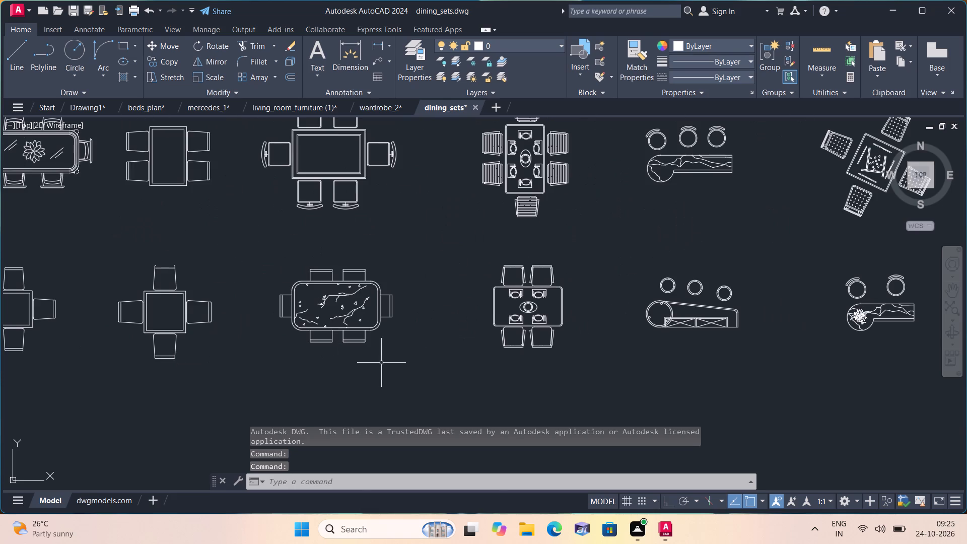
left_click_drag(435, 374, 430, 364)
left_click(262, 234)
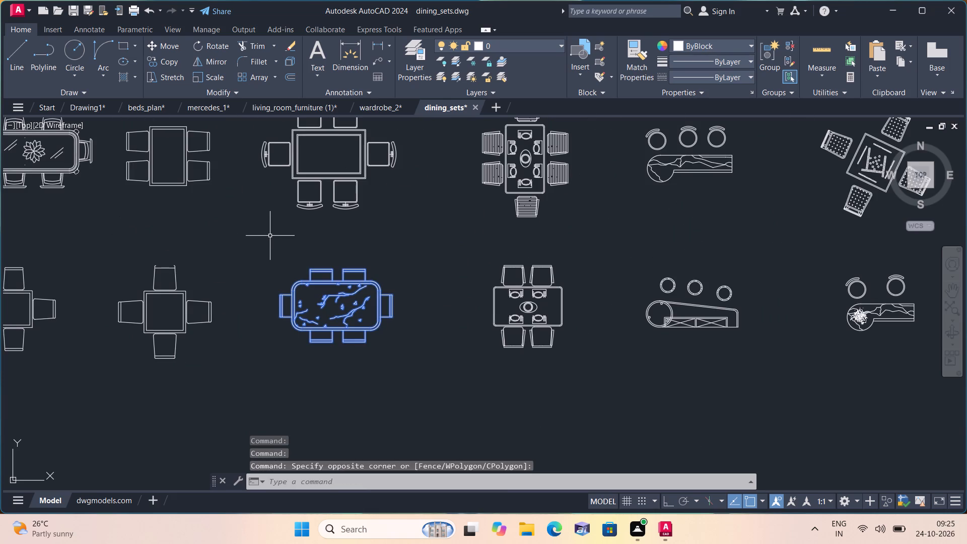
key("ctrl+c")
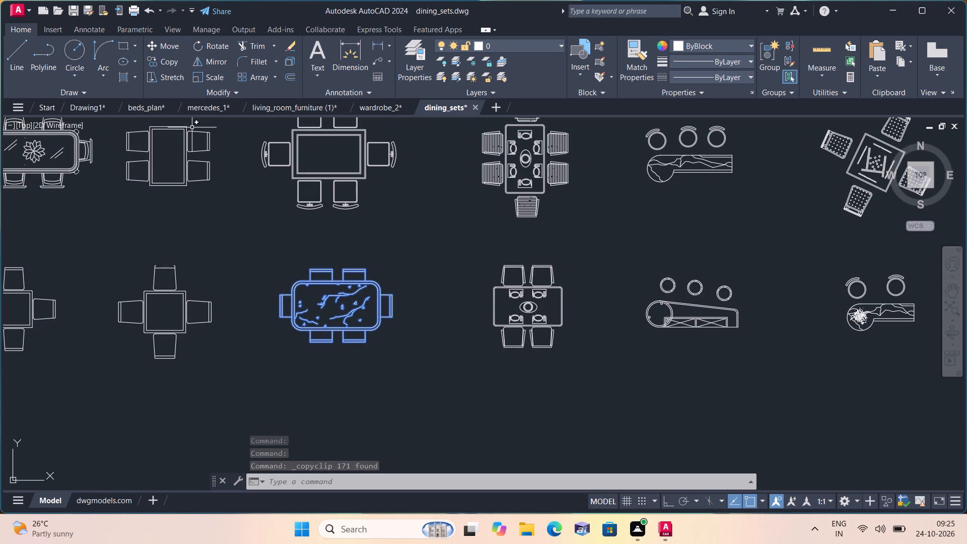
Paste the six-chair dining set into Drawing1 in the empty space below the wardrobe and car.
left_click_drag(89, 105, 85, 116)
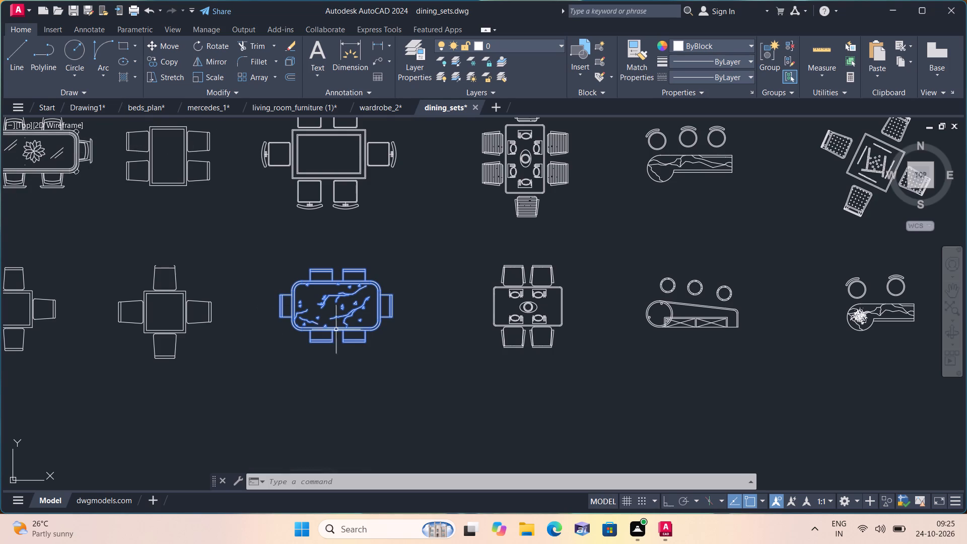
left_click(77, 104)
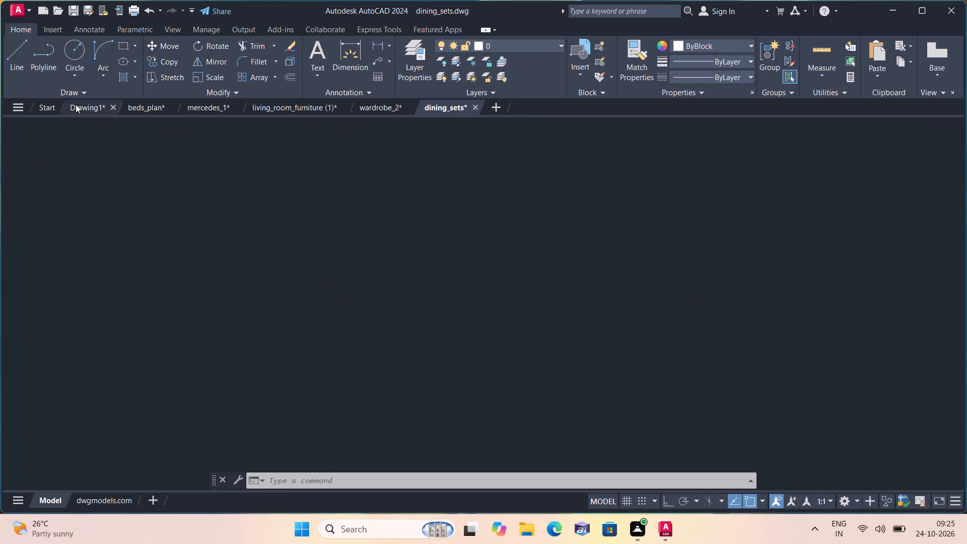
key("ctrl+v")
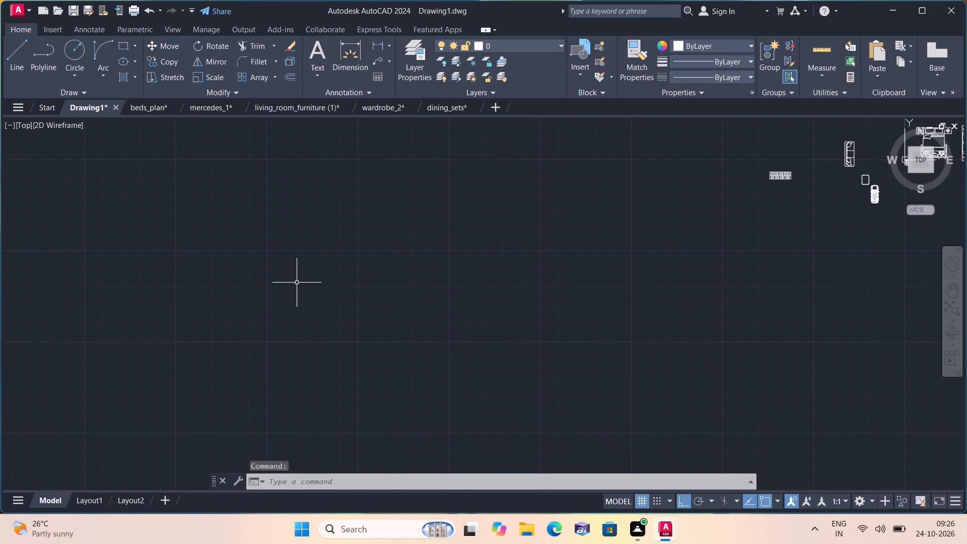
scroll(377, 320, "down", 1)
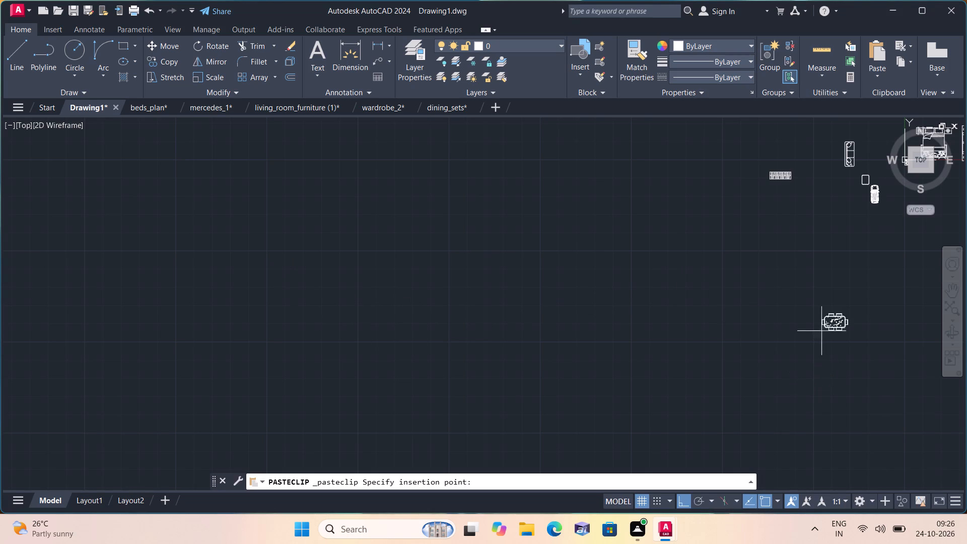
left_click(805, 317)
Open the sink block drawing sinks_2.dwg from the recent documents.
scroll(724, 403, "down", 1)
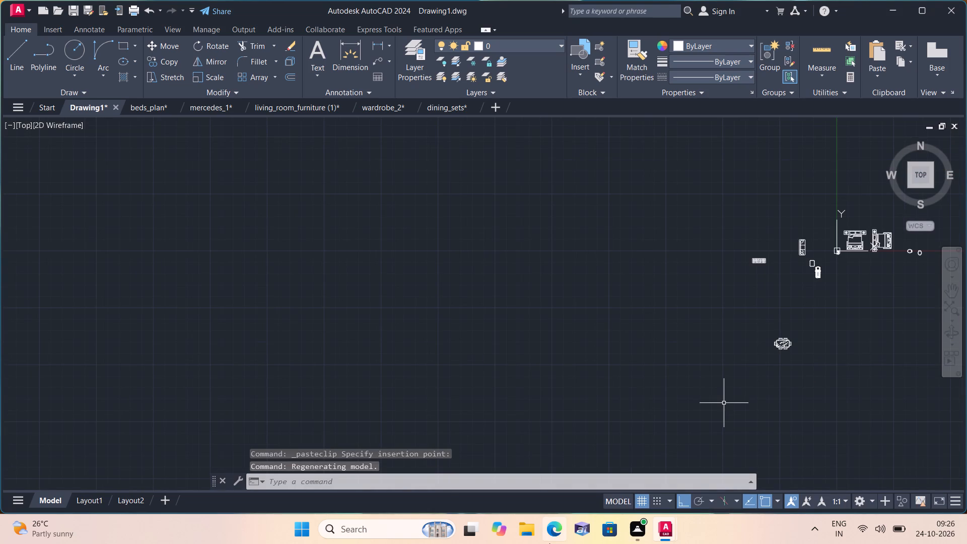
scroll(489, 506, "down", 1)
scroll(511, 425, "down", 3)
scroll(544, 342, "down", 1)
middle_click_drag(544, 341, 431, 332)
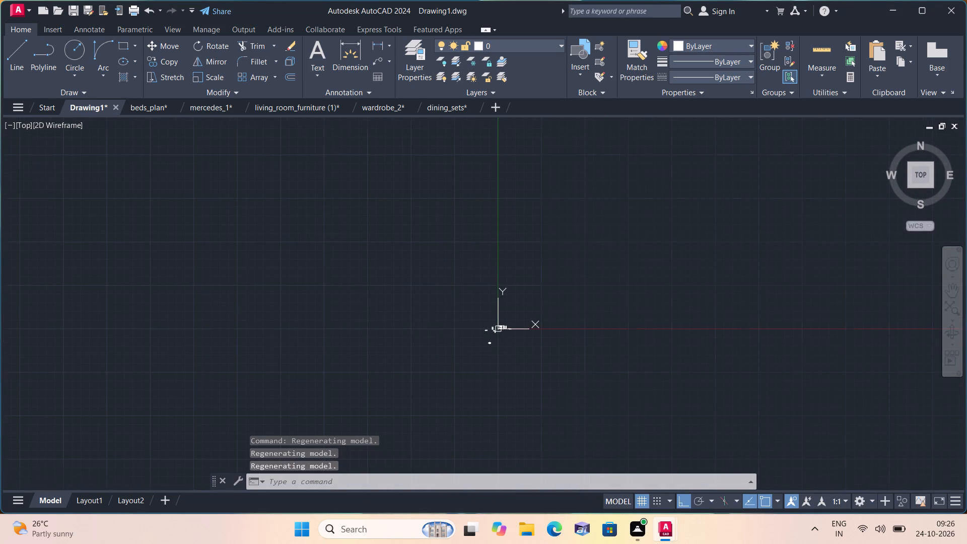
left_click(16, 7)
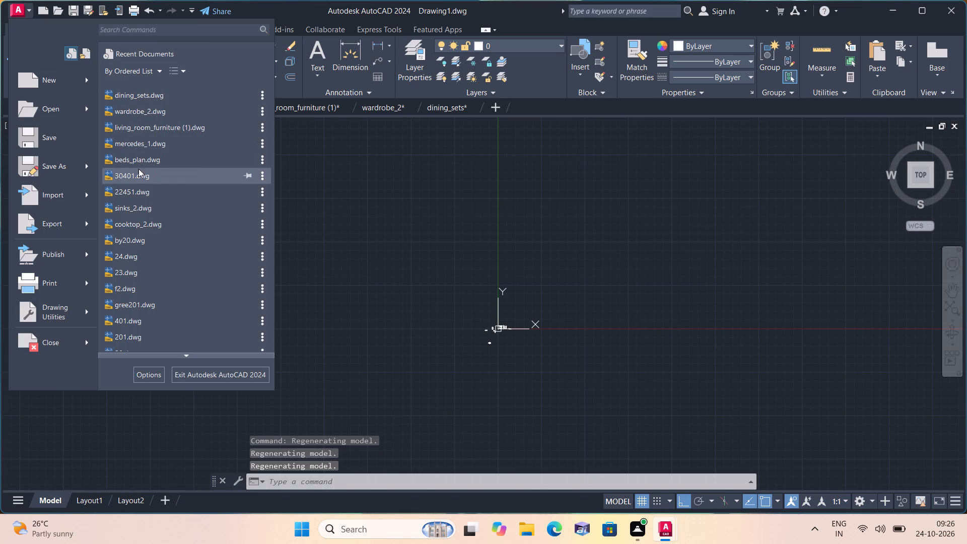
left_click(136, 211)
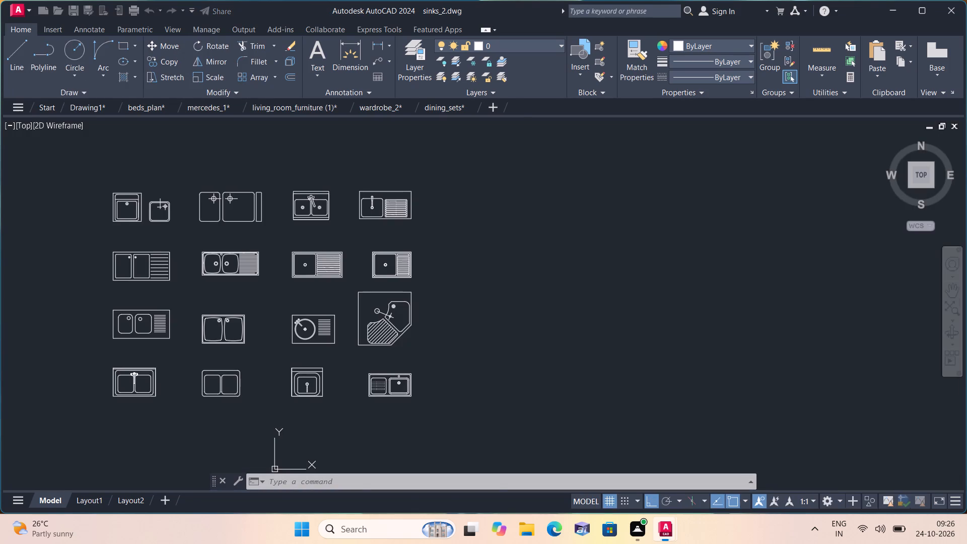
Copy the small single-bowl sink with a drainboard, in the second row of sinks_2, and paste it into Drawing1 above the sofa and table.
left_click(413, 259)
left_click(398, 259)
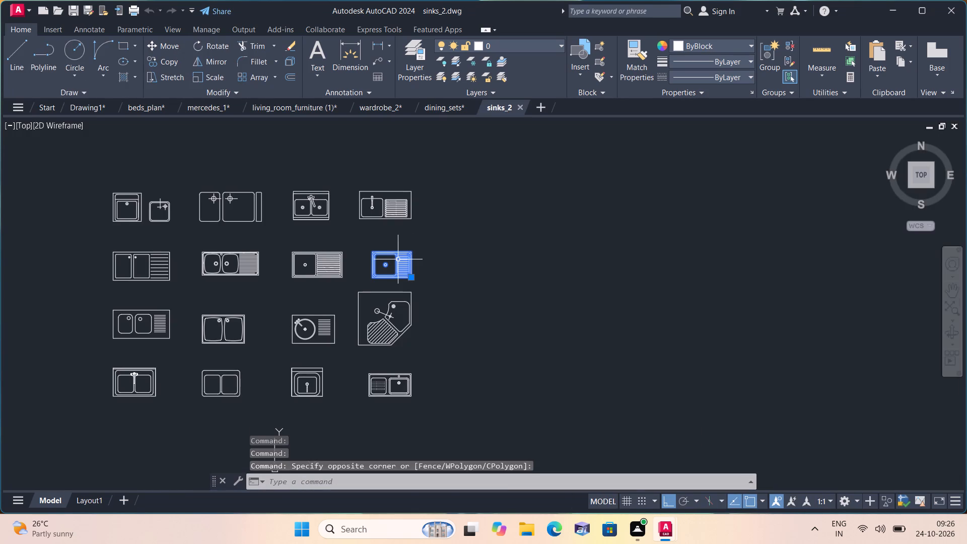
key("ctrl+c")
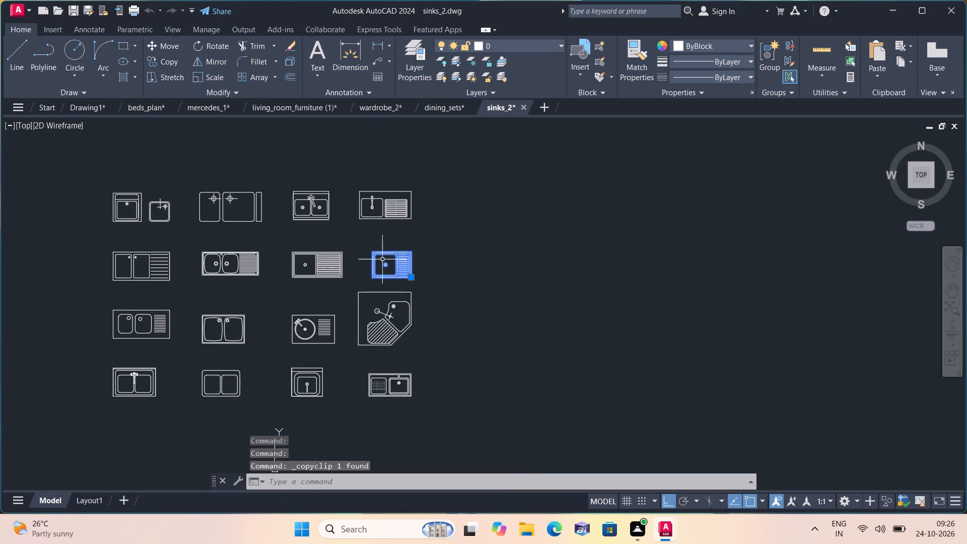
left_click(90, 106)
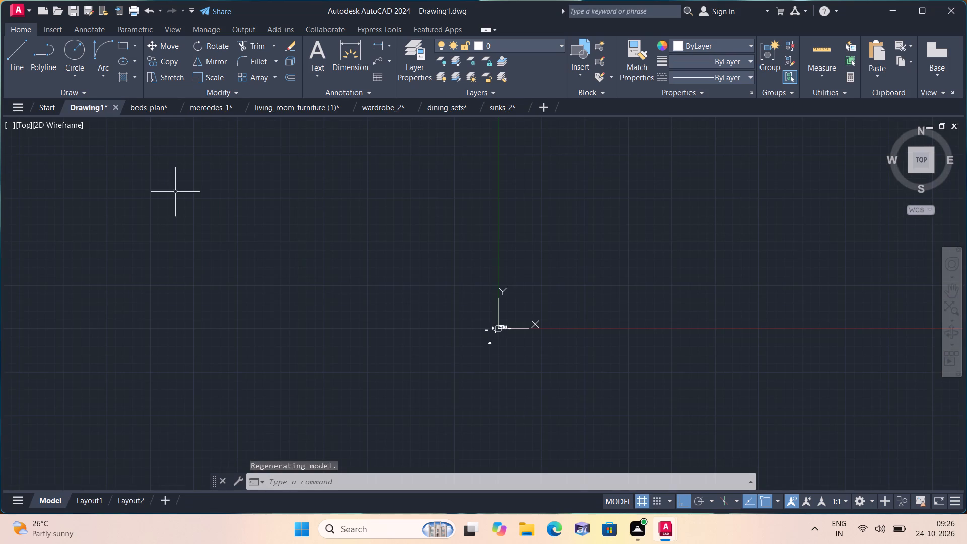
key("ctrl+v")
scroll(481, 312, "up", 3)
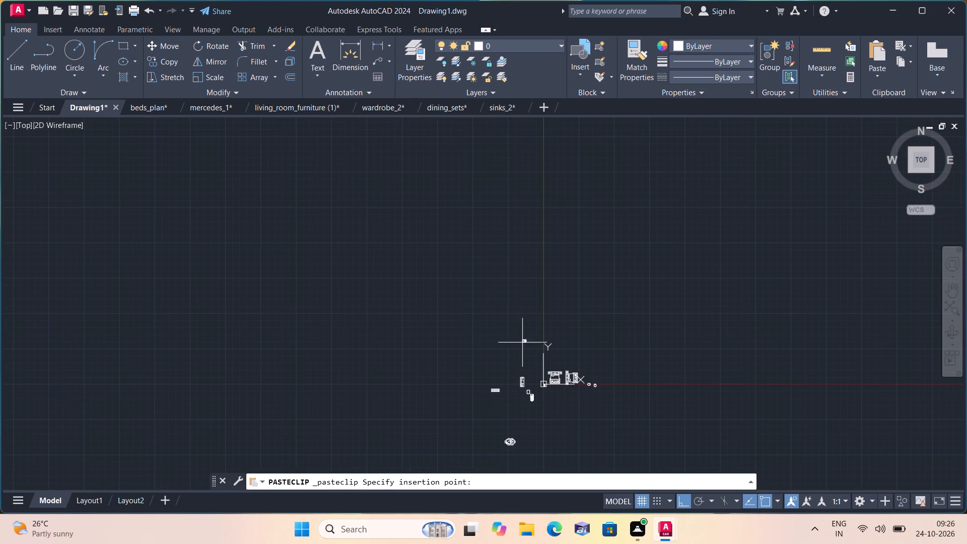
left_click(532, 367)
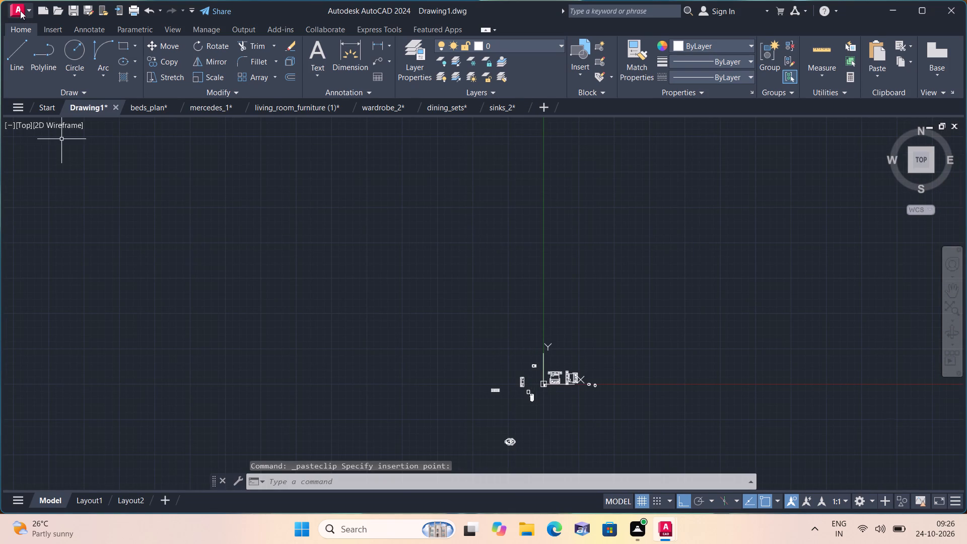
Open cooktop_2.dwg and copy the rectangular three-burner cooktop with three round knobs to the clipboard.
left_click(20, 10)
left_click(155, 224)
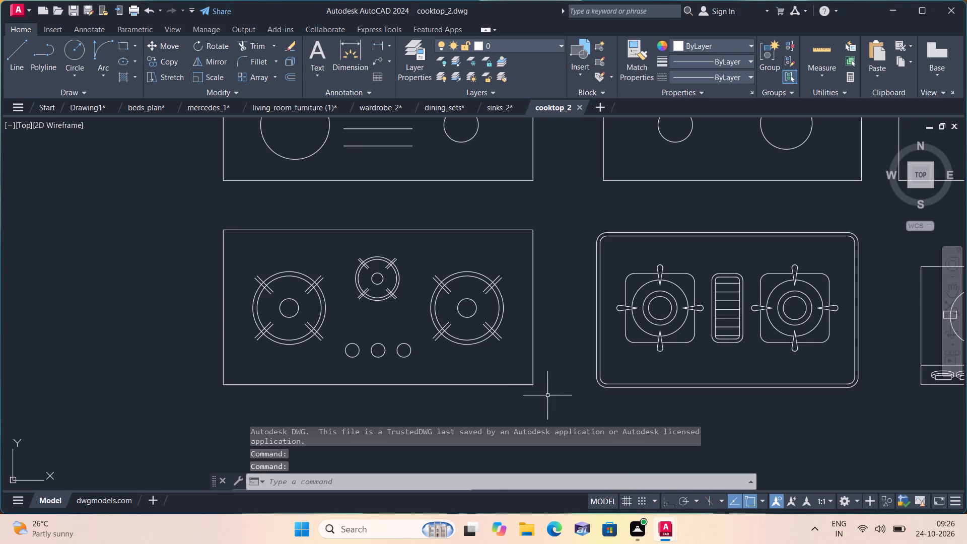
left_click(556, 405)
left_click(173, 213)
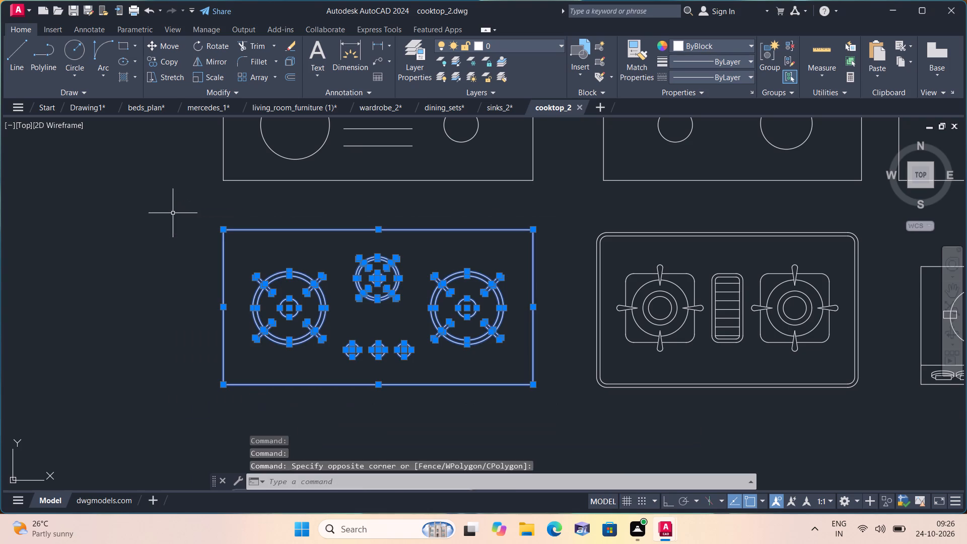
key("ctrl+c")
Paste the three-burner cooktop into Drawing1 in the empty space above the sofa, left of the sink.
left_click(95, 109)
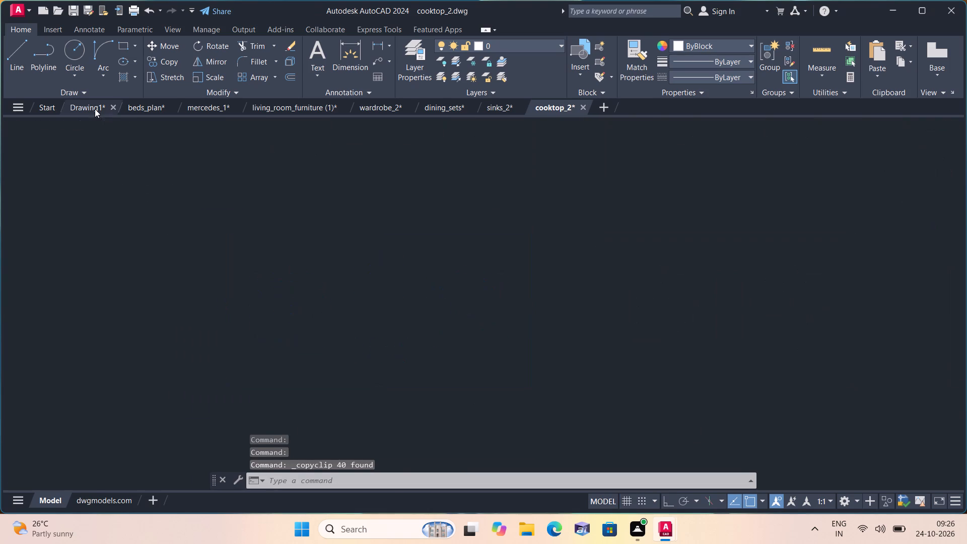
key("ctrl+v")
scroll(500, 379, "up", 3)
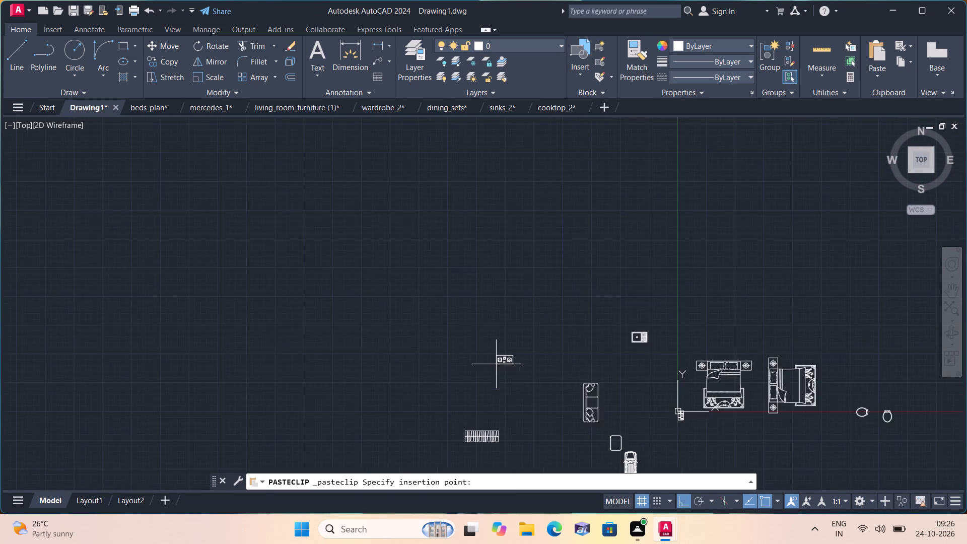
scroll(497, 362, "up", 1)
left_click(609, 362)
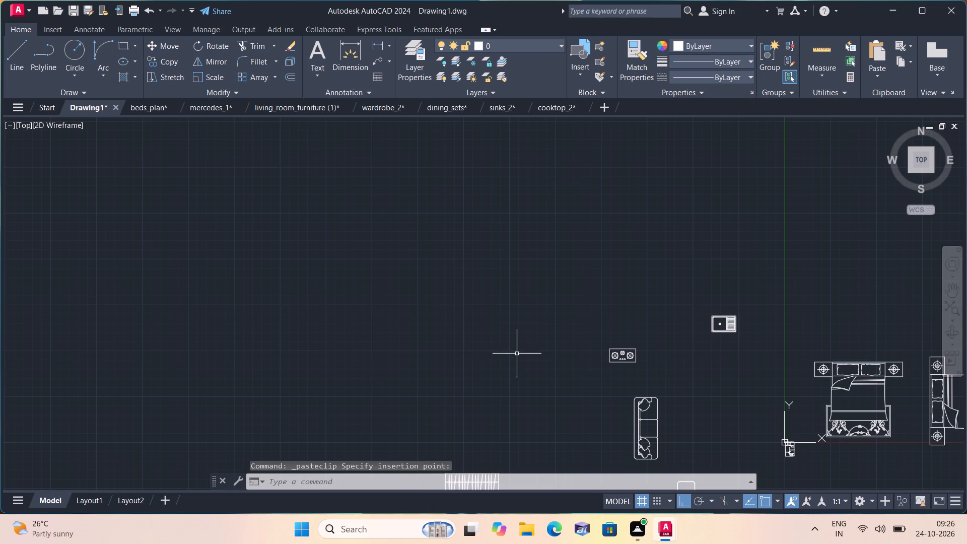
Close all the block drawings, from cooktop_2 back to beds_plan, saving changes to each, and keep only Drawing1 open.
left_click(583, 105)
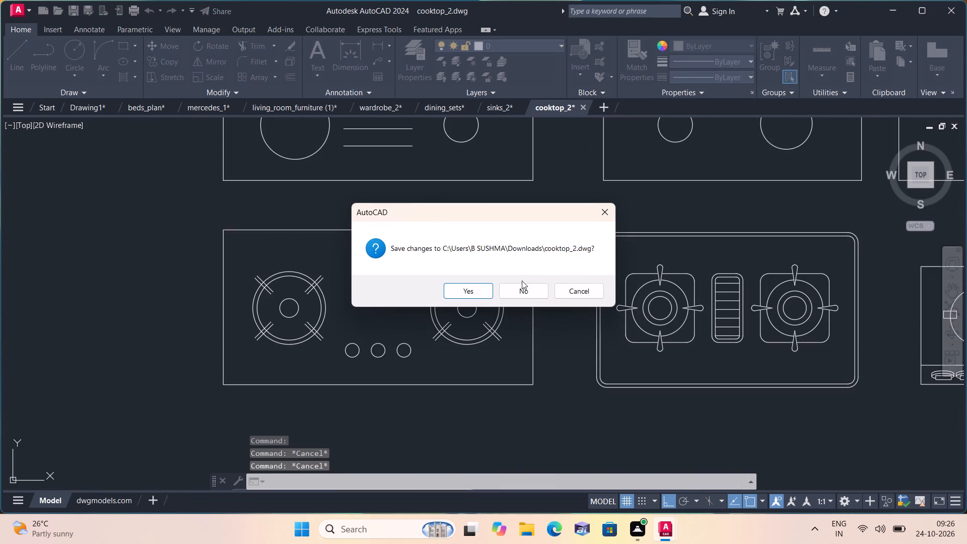
left_click(469, 289)
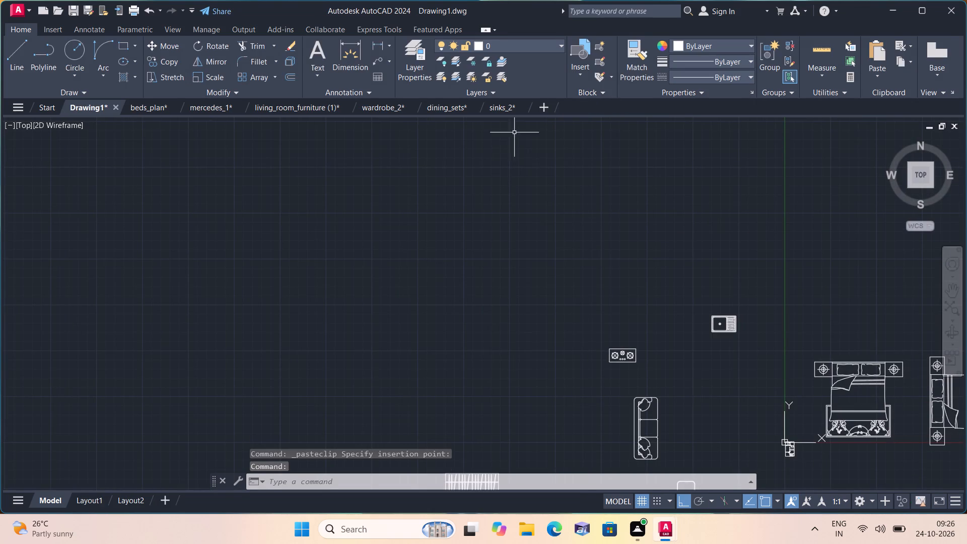
left_click(522, 108)
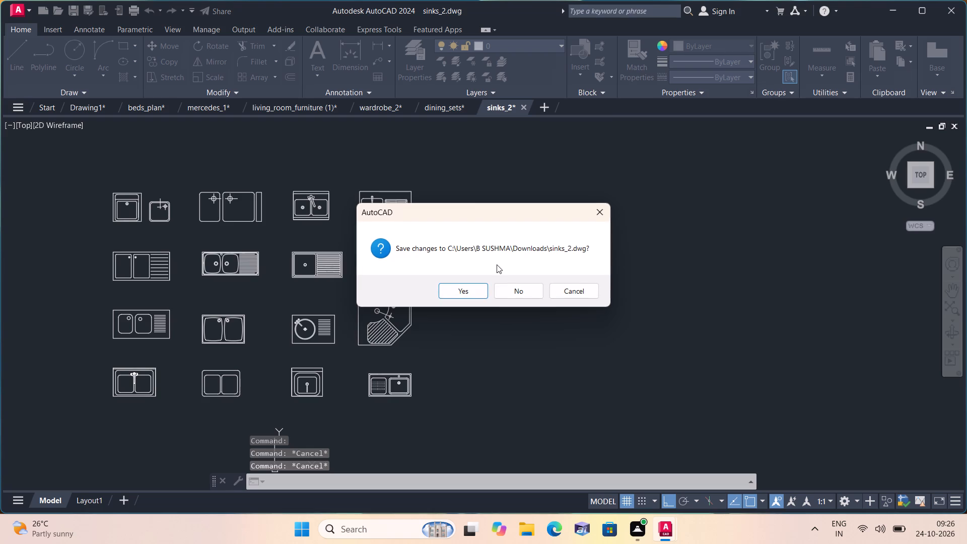
left_click(469, 287)
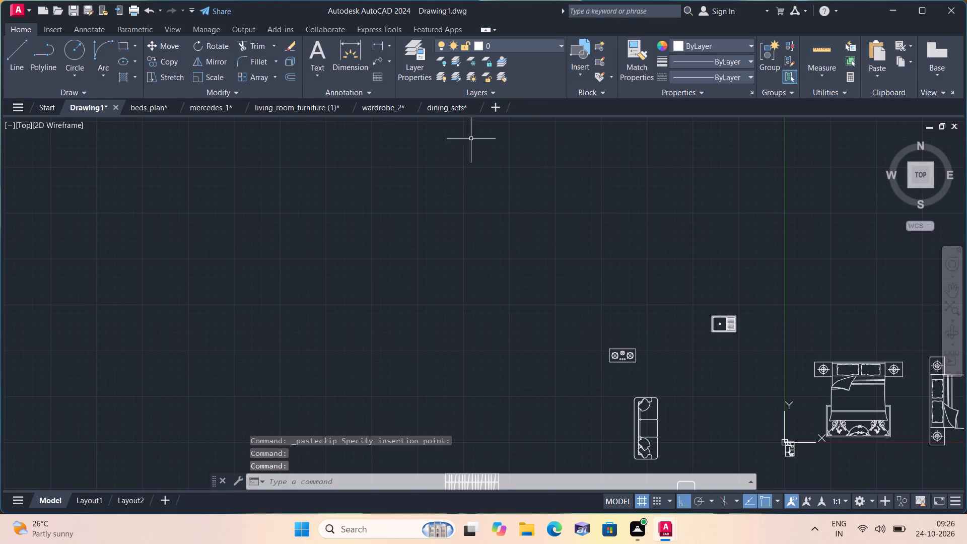
left_click(472, 109)
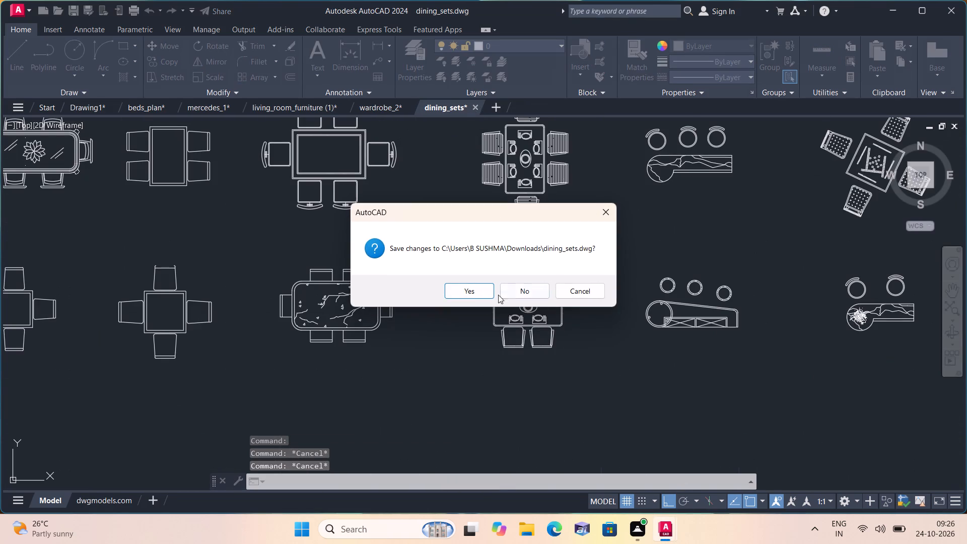
left_click(470, 288)
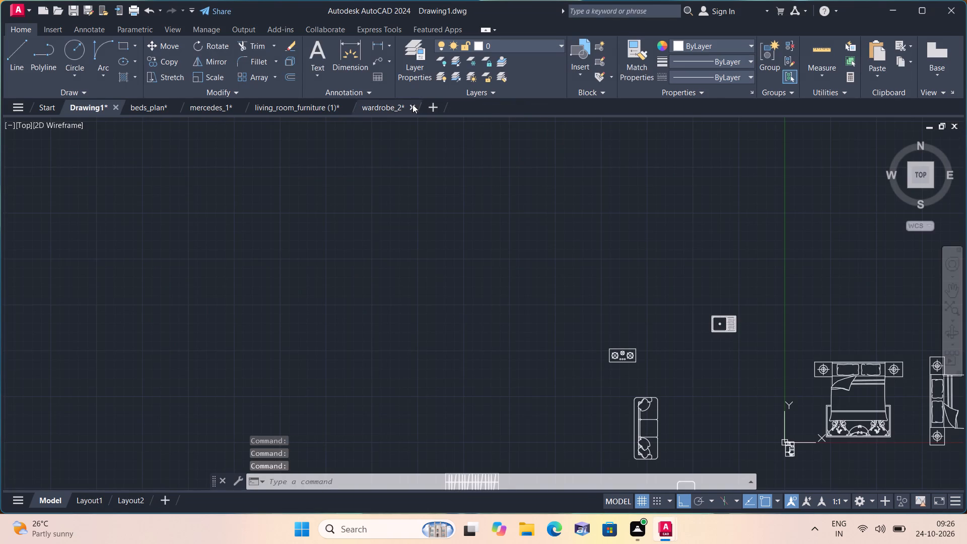
left_click(413, 104)
left_click(473, 284)
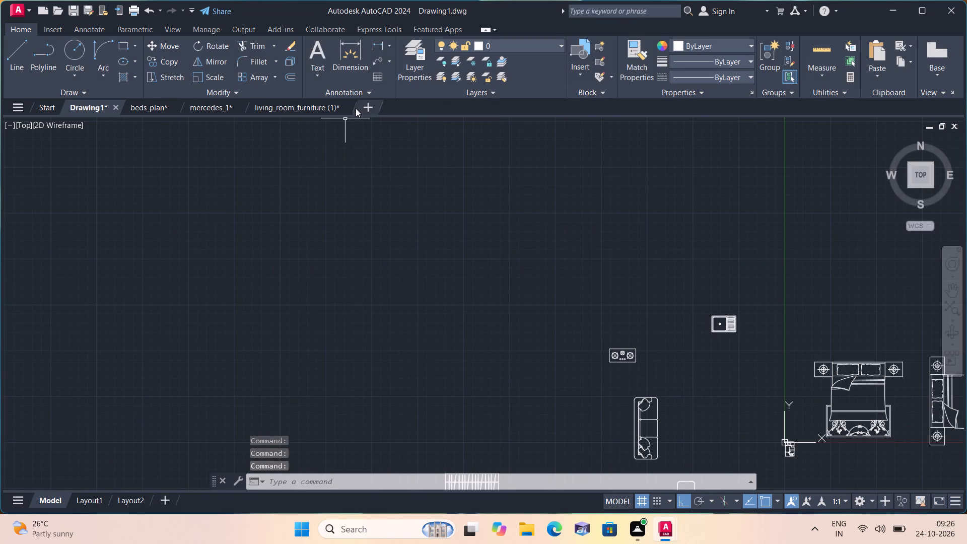
left_click(349, 104)
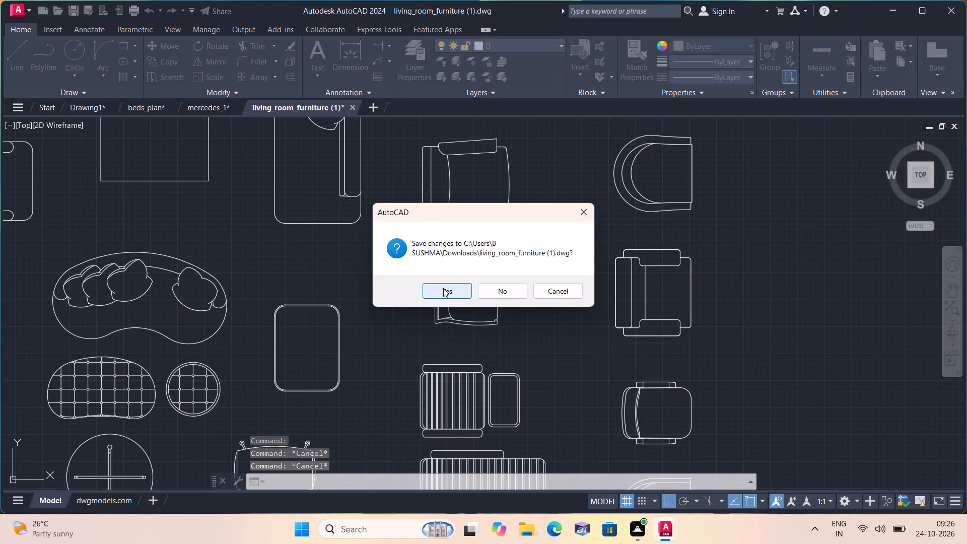
left_click(444, 288)
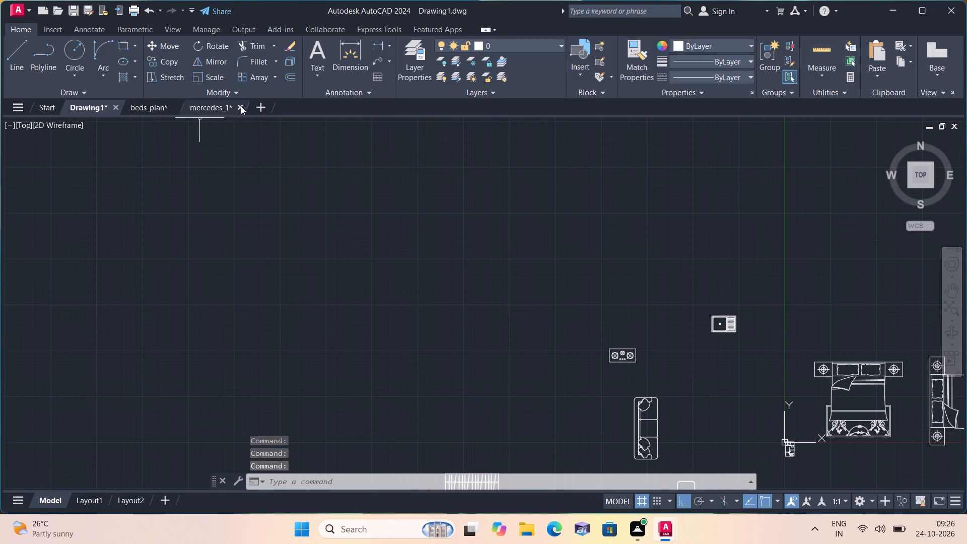
left_click(241, 105)
left_click(466, 289)
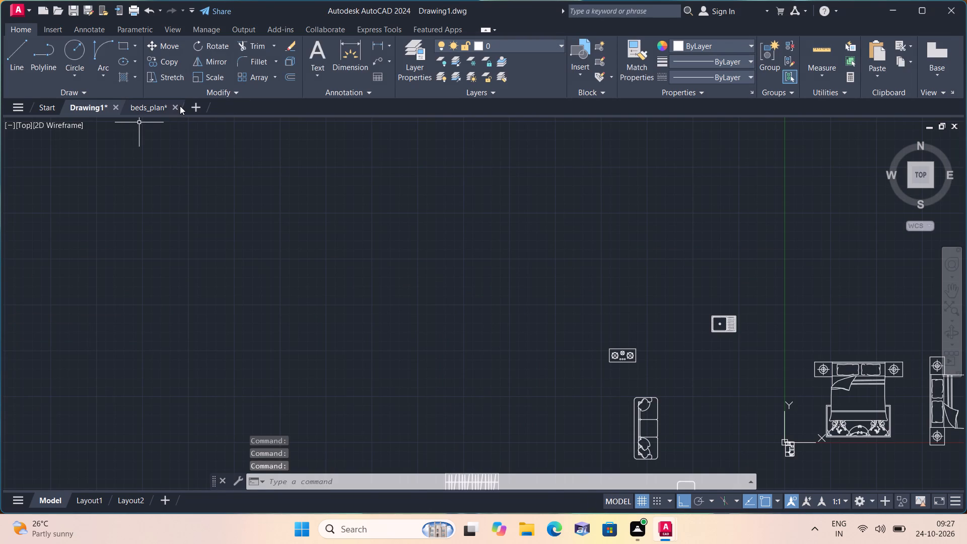
left_click(179, 105)
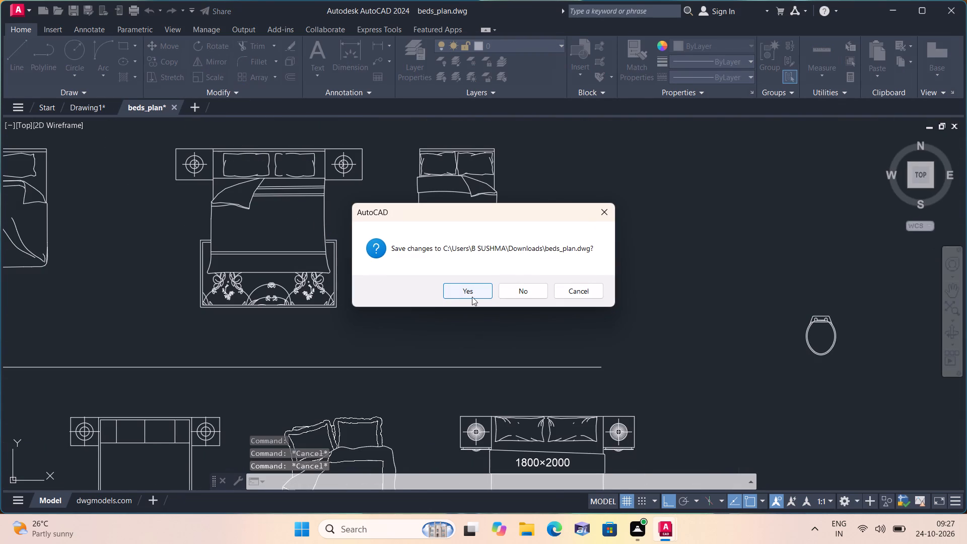
left_click(468, 291)
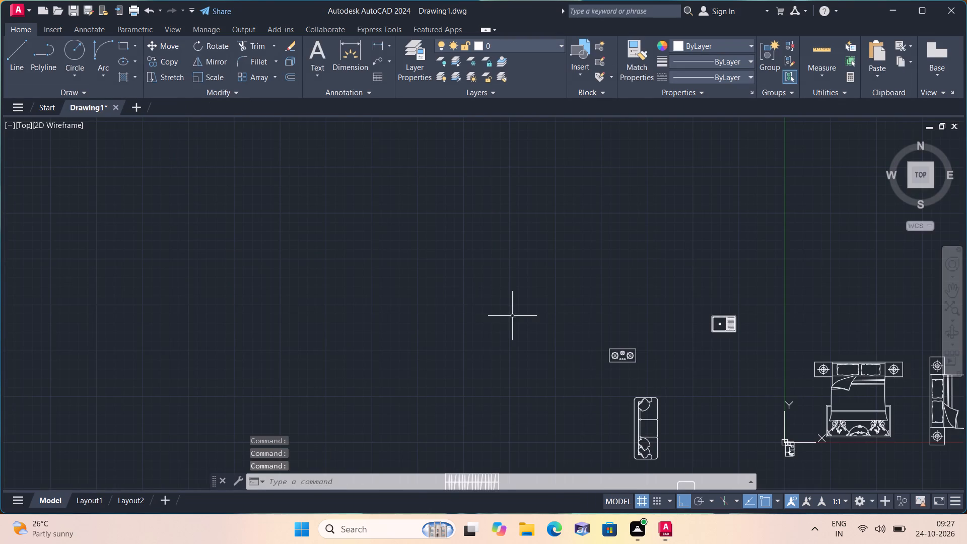
Rotate the wardrobe a quarter turn counterclockwise so that it stands vertically.
scroll(516, 317, "down", 2)
middle_click_drag(616, 326, 544, 246)
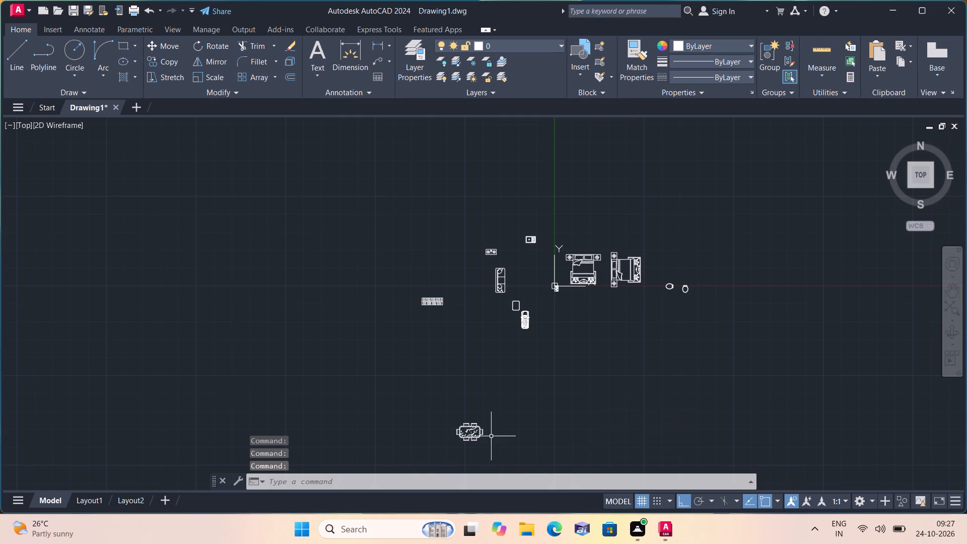
scroll(435, 341, "up", 2)
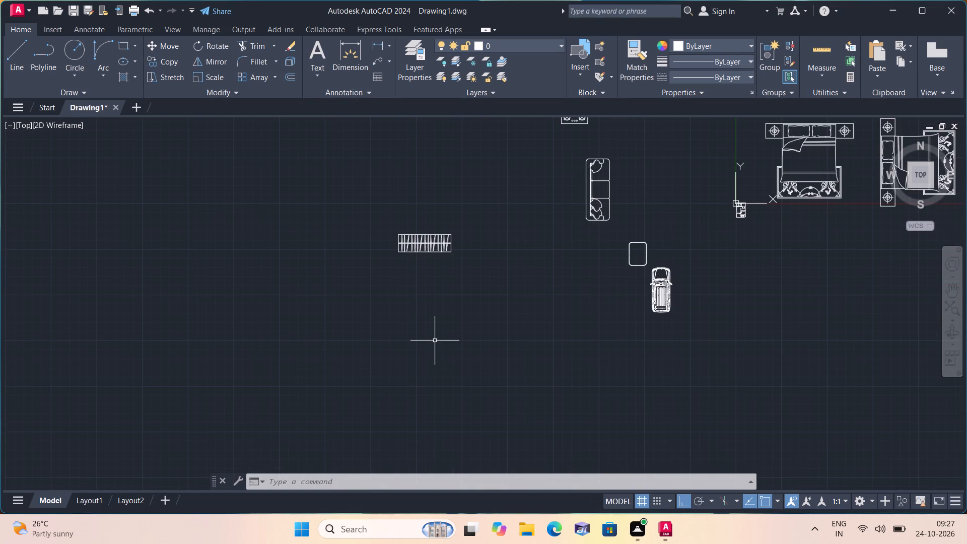
scroll(470, 286, "up", 1)
scroll(470, 286, "down", 1)
middle_click_drag(468, 285, 464, 282)
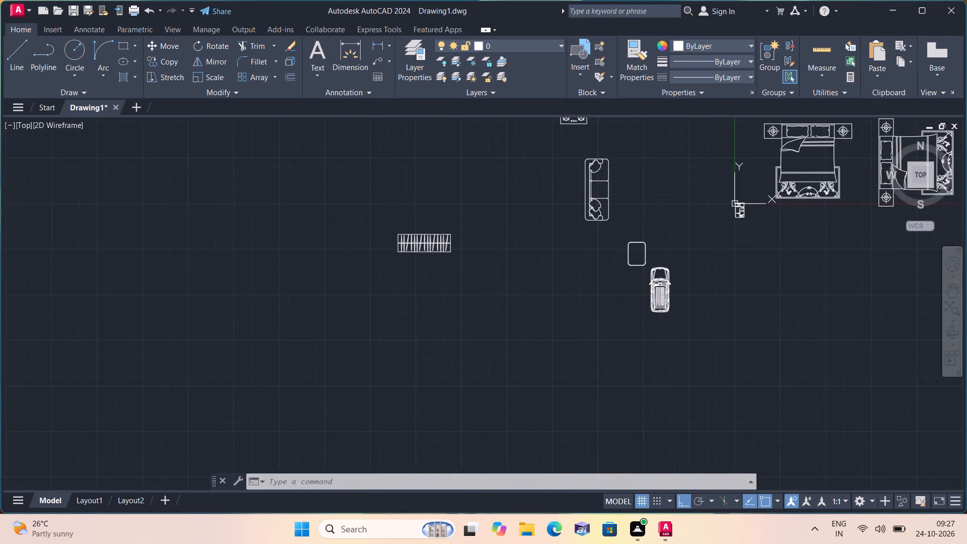
middle_click_drag(464, 282, 402, 257)
left_click(409, 260)
left_click(298, 186)
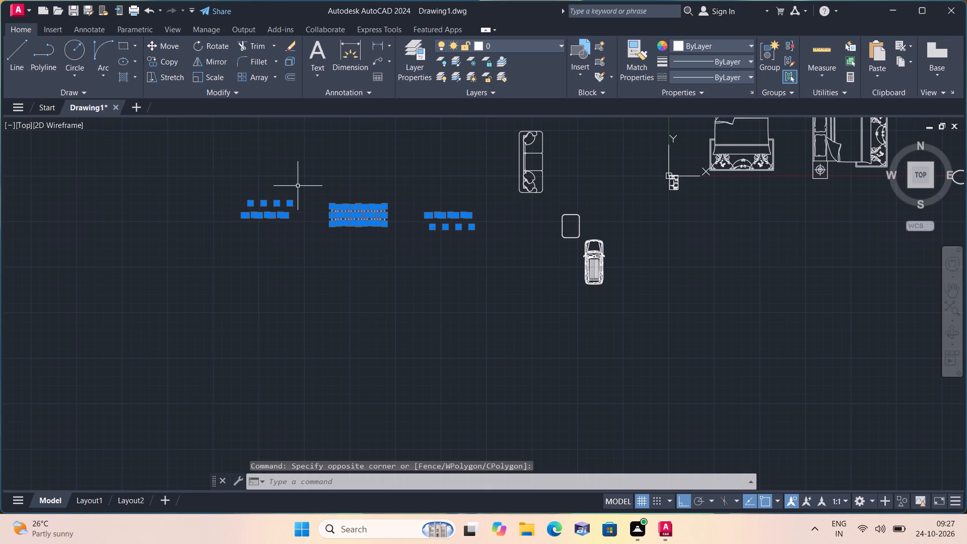
left_click(211, 43)
left_click(408, 194)
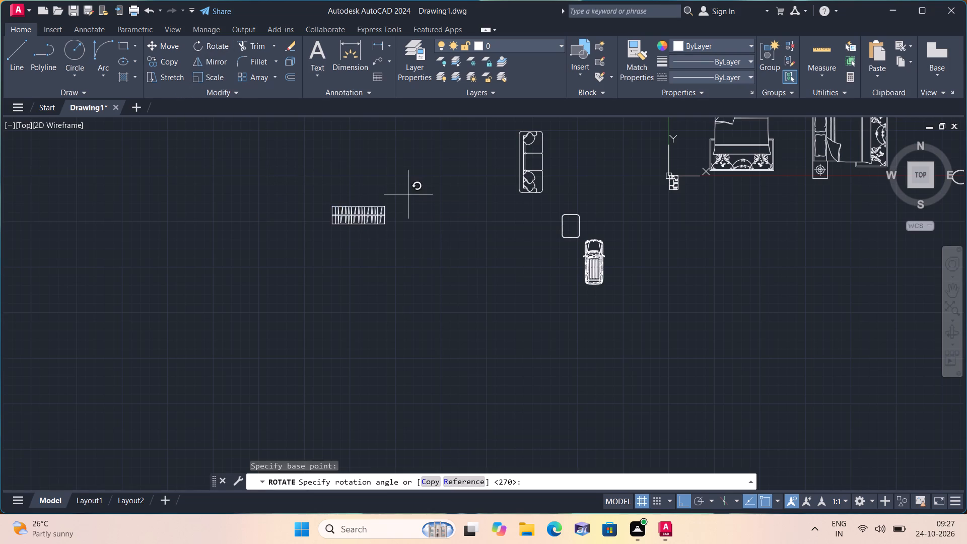
left_click(388, 153)
Move the six-chair dining set straight up to just below the wardrobe.
middle_click_drag(411, 198, 378, 210)
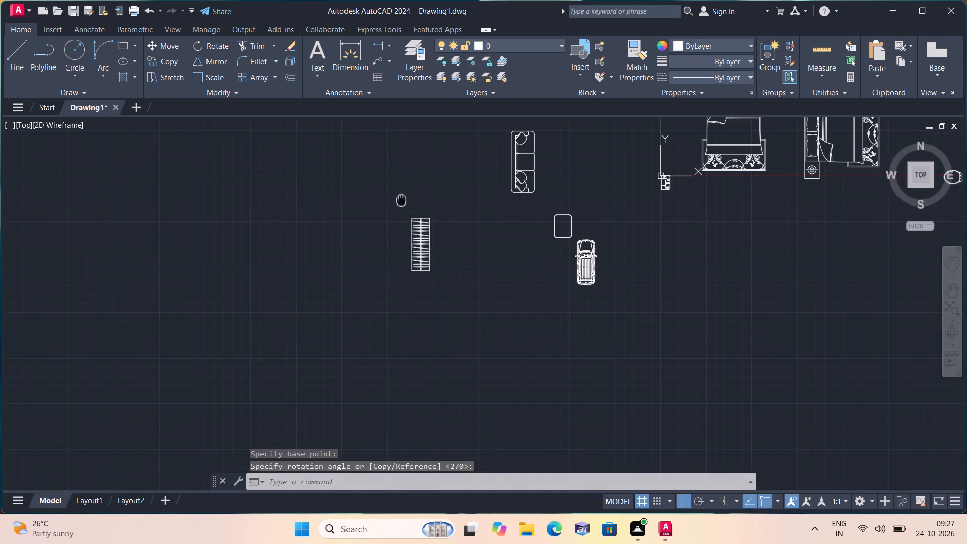
middle_click_drag(378, 210, 361, 274)
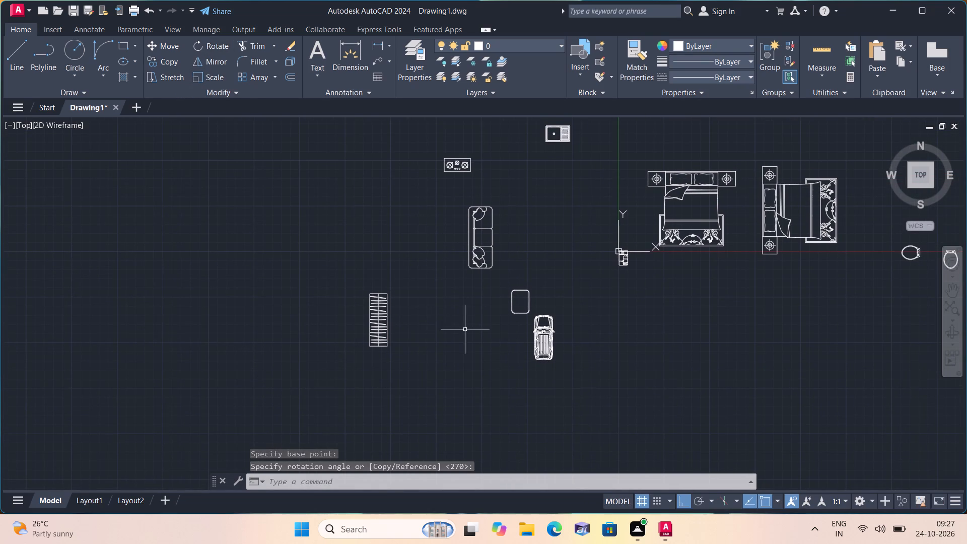
middle_click_drag(464, 329, 415, 197)
scroll(415, 197, "down", 2)
scroll(424, 318, "up", 2)
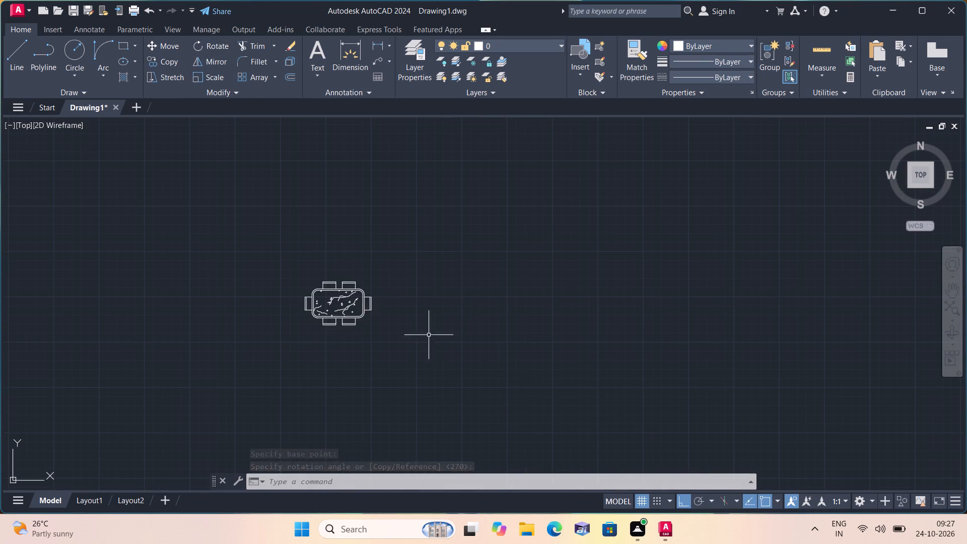
left_click(425, 343)
left_click(257, 254)
left_click(171, 42)
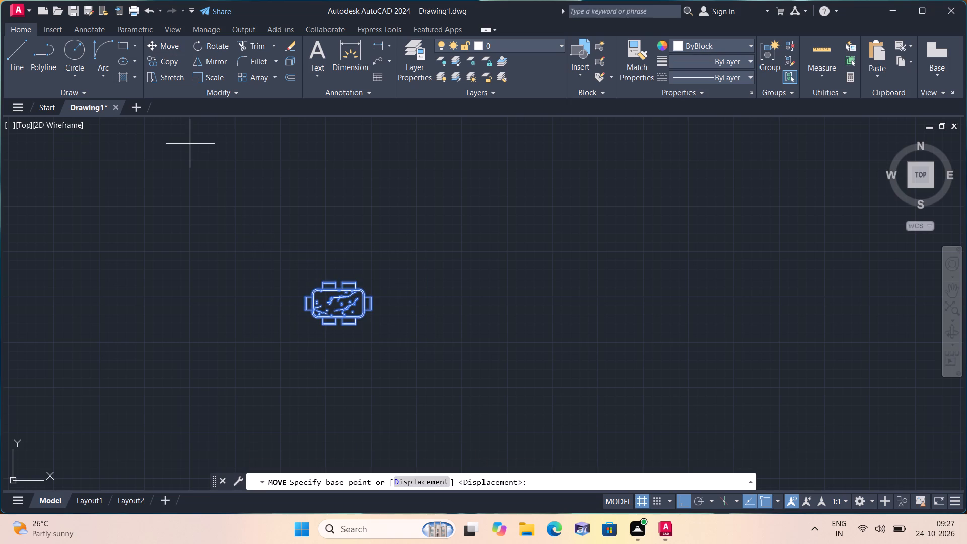
left_click(333, 287)
scroll(406, 227, "down", 1)
middle_click_drag(401, 224, 404, 370)
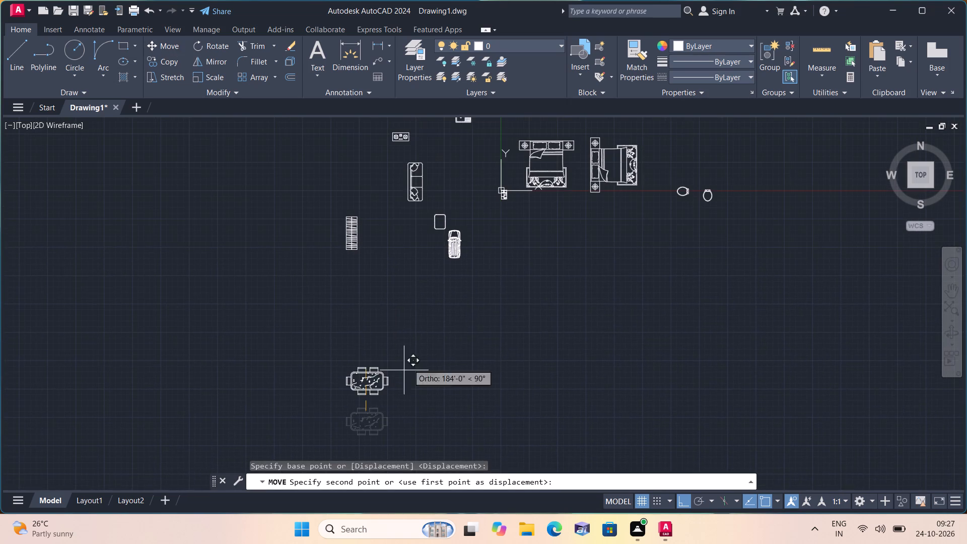
left_click(397, 266)
scroll(397, 267, "up", 1)
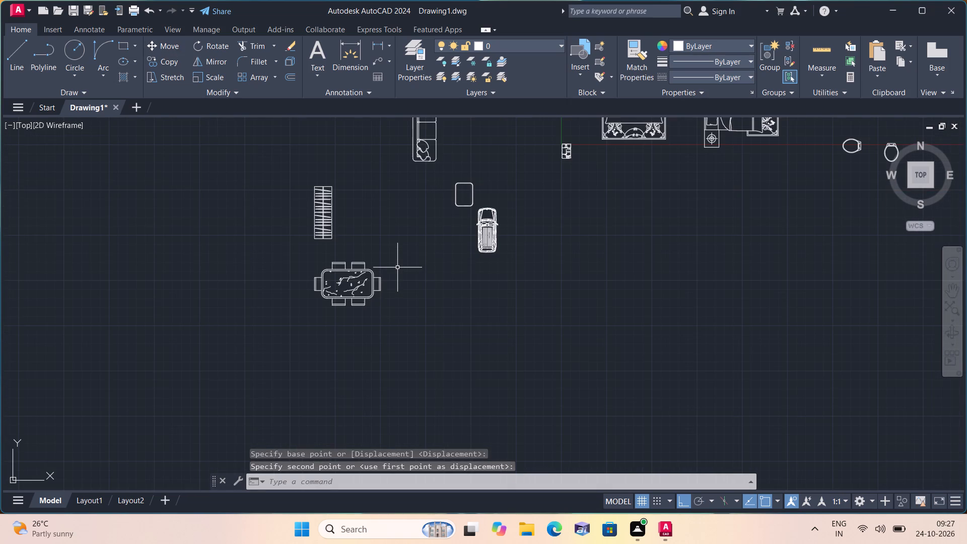
Mirror the three-burner cooktop across a horizontal line just above it, erasing the original.
middle_click_drag(366, 269, 320, 308)
scroll(365, 269, "down", 1)
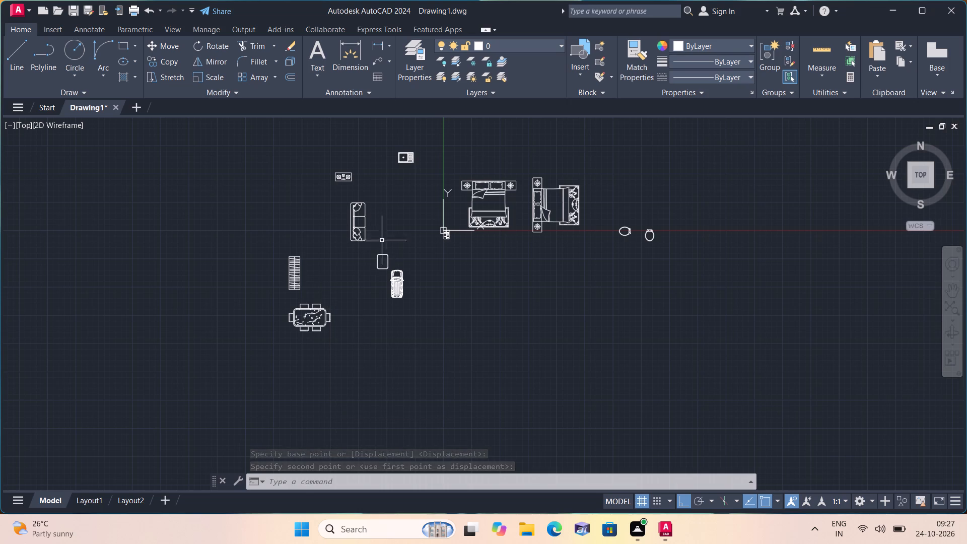
scroll(352, 182, "up", 2)
left_click(371, 195)
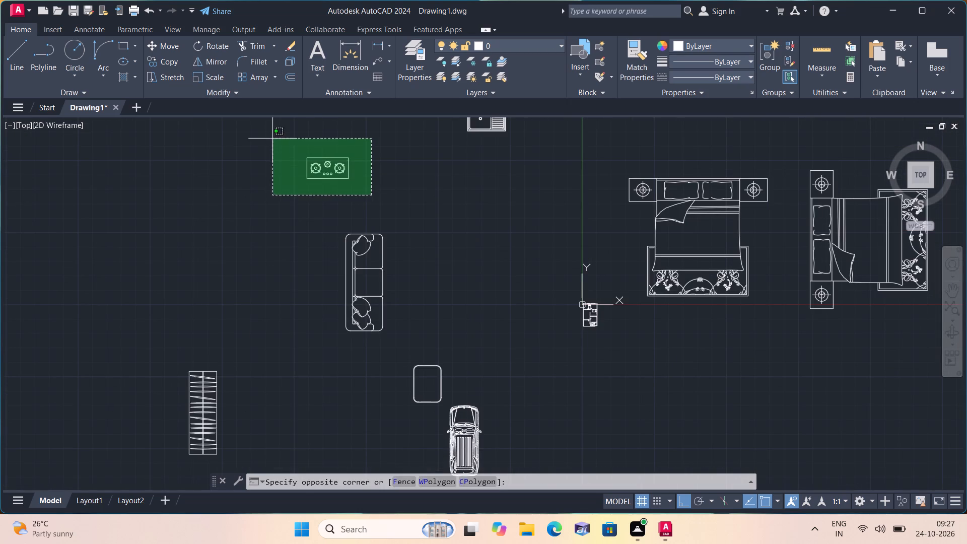
left_click(272, 138)
left_click(217, 62)
left_click(300, 141)
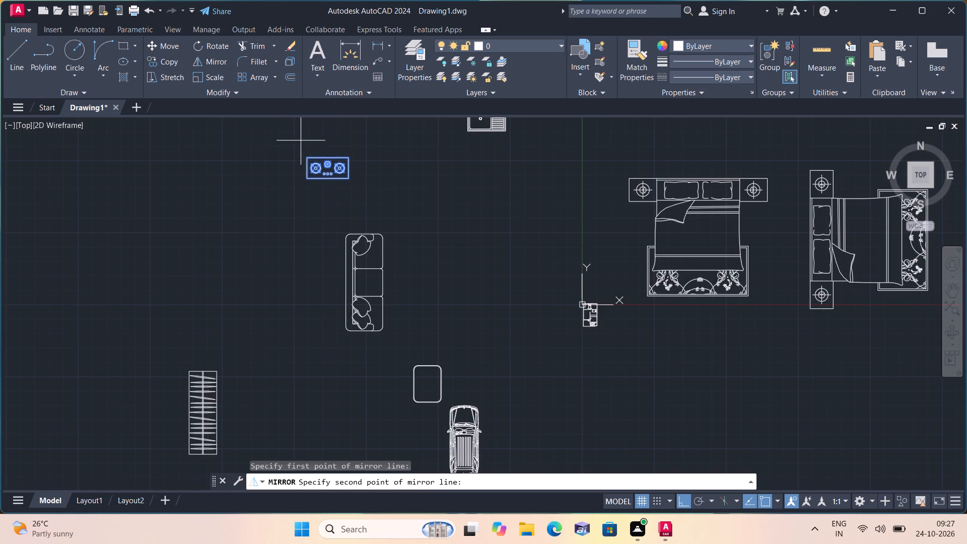
left_click(428, 144)
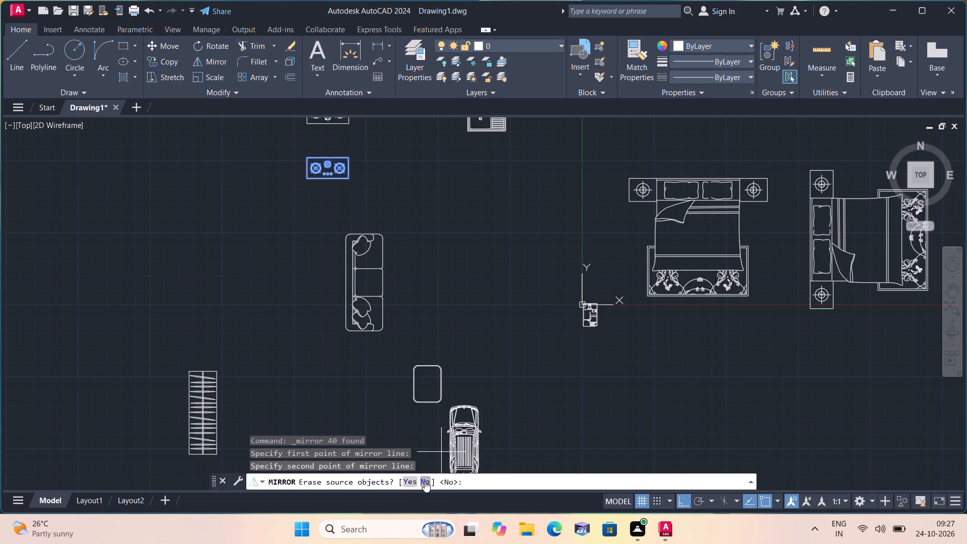
left_click(410, 478)
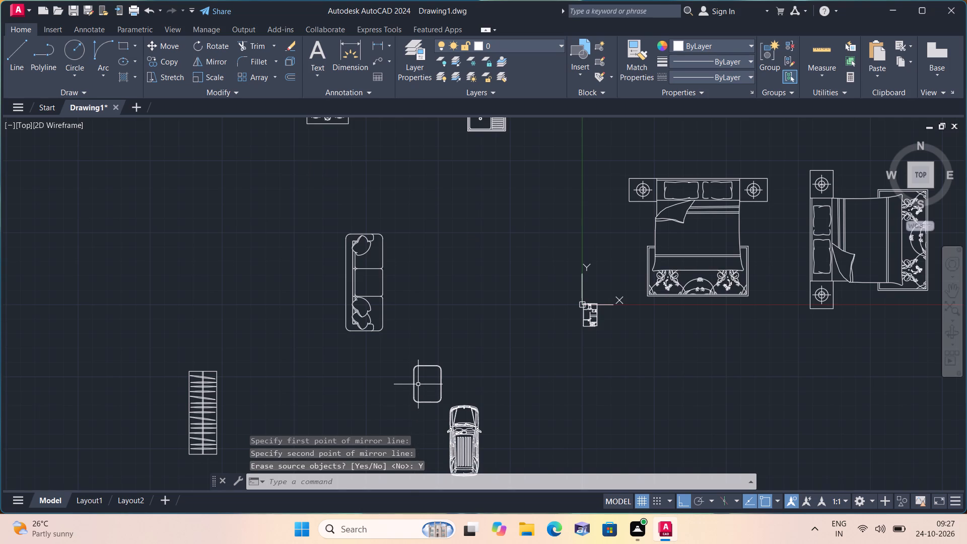
Turn Ortho mode off and scale the car down freehand to a small fraction of its size, from a base point near its front.
scroll(418, 384, "down", 1)
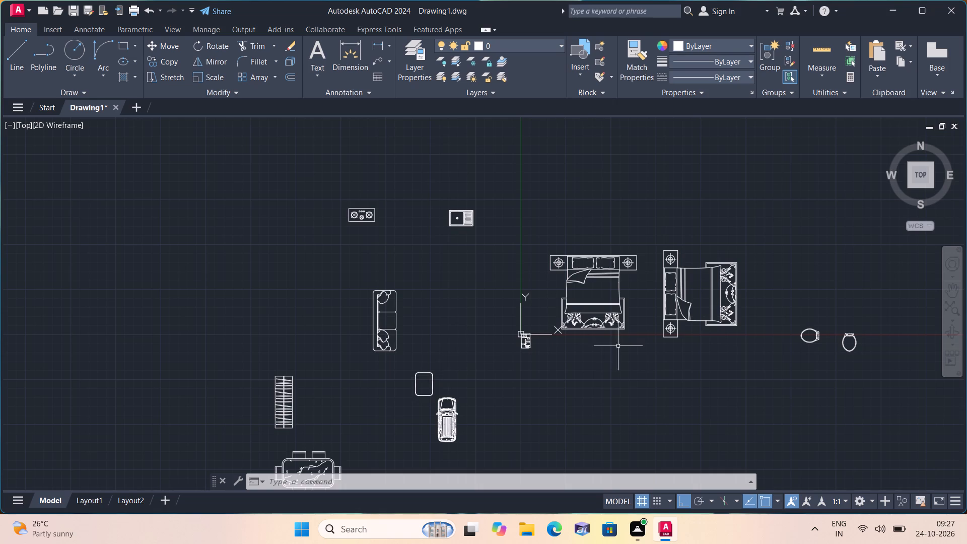
left_click(683, 496)
middle_click_drag(521, 374, 509, 320)
scroll(471, 407, "up", 3)
left_click(447, 403)
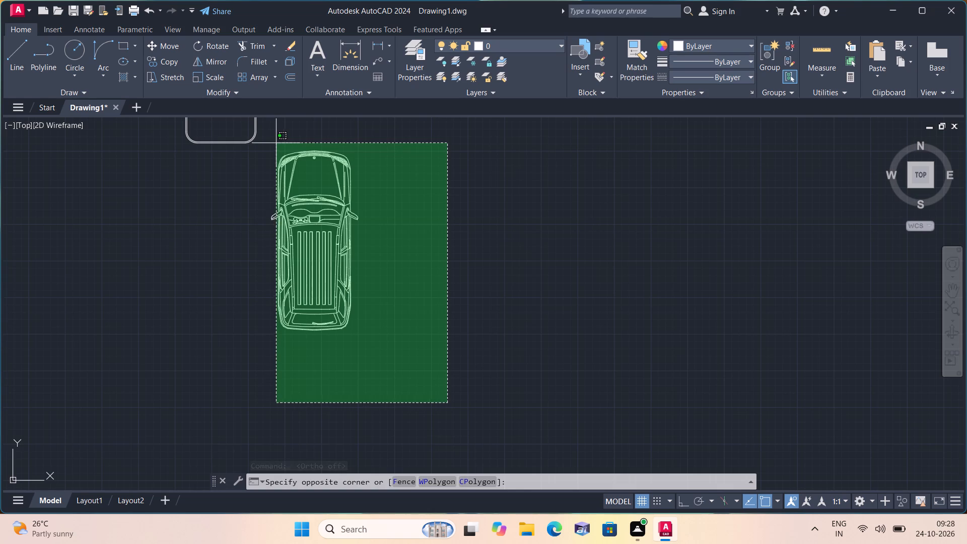
left_click(263, 143)
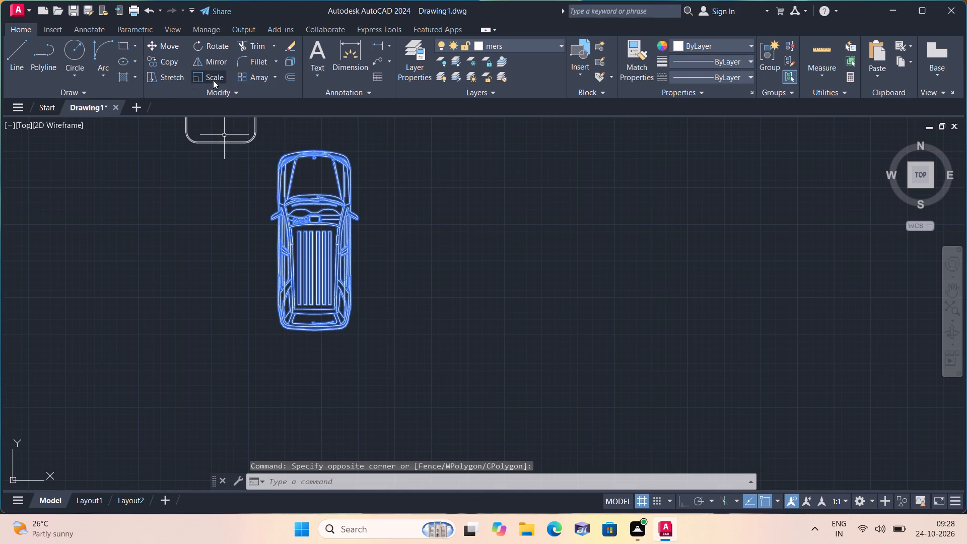
left_click(211, 73)
left_click(309, 185)
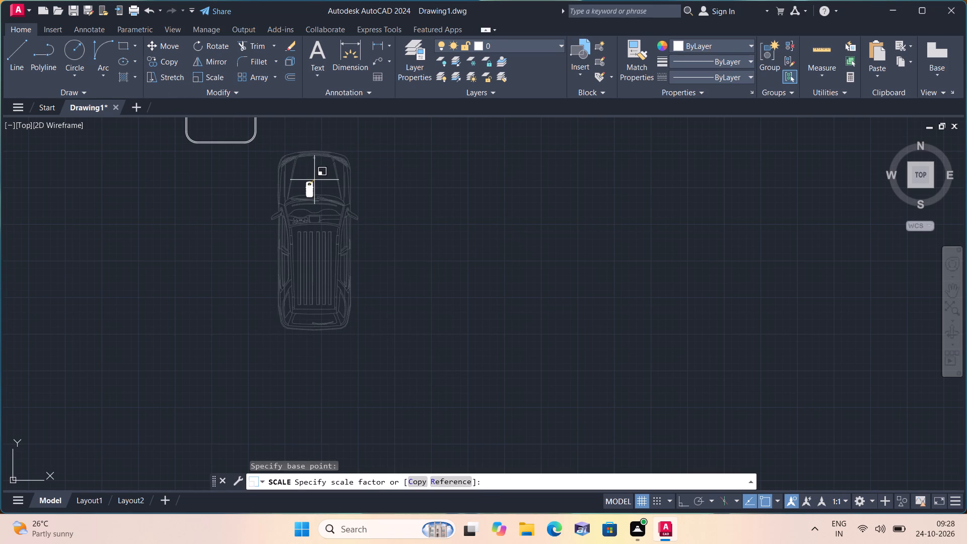
left_click(315, 179)
Move the scaled-down car beside the floor plan, just outside the lower-left corner of the parking area.
left_click_drag(328, 218, 322, 213)
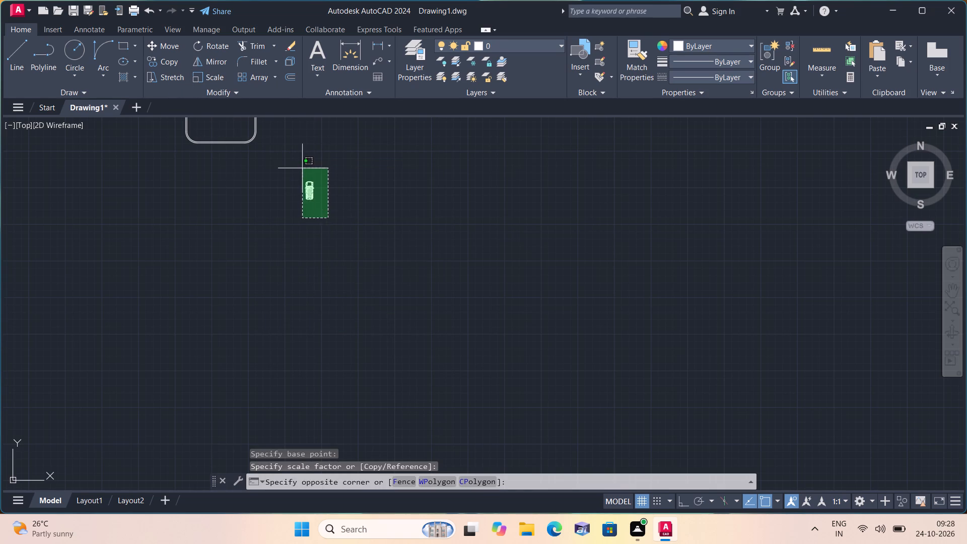
left_click(298, 164)
left_click(163, 45)
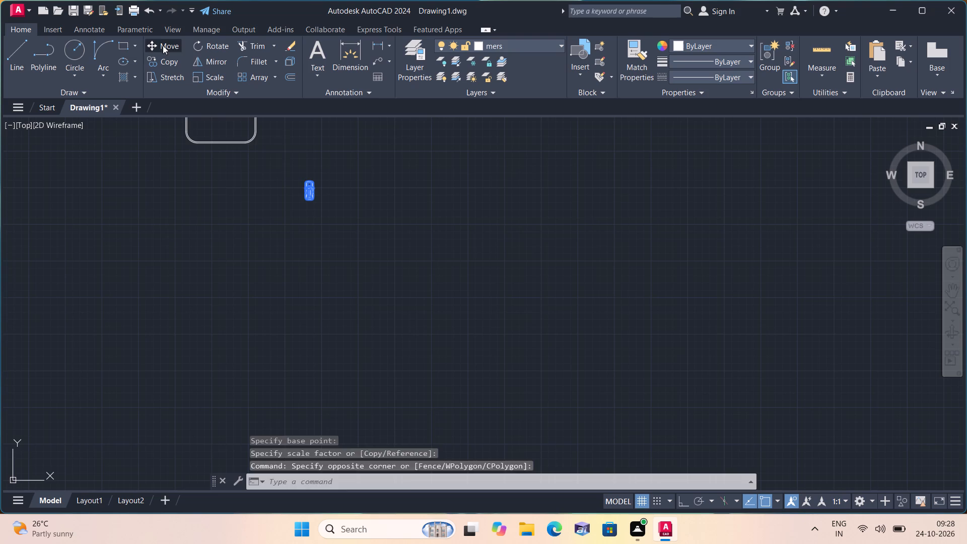
left_click(298, 189)
scroll(334, 185, "down", 1)
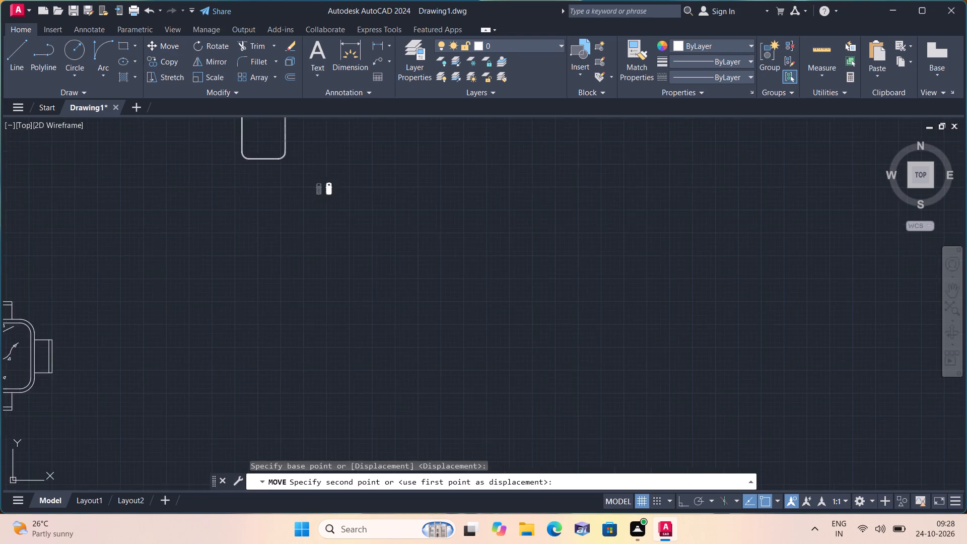
scroll(331, 183, "down", 1)
middle_click_drag(314, 176, 198, 400)
scroll(311, 326, "up", 3)
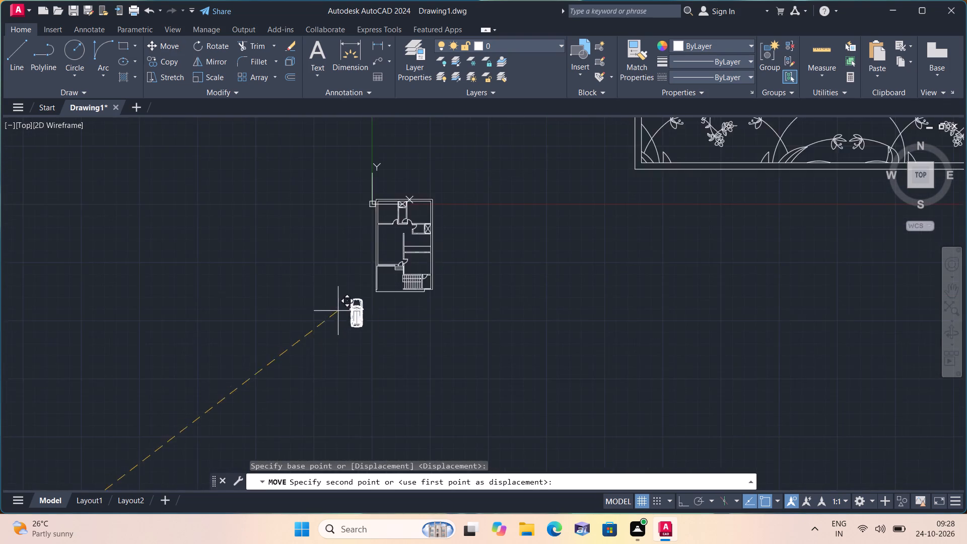
scroll(363, 300, "up", 2)
left_click(298, 279)
Scale the car down further, freehand from a base point near its front, so that it fits the parking area.
left_click_drag(365, 345, 360, 338)
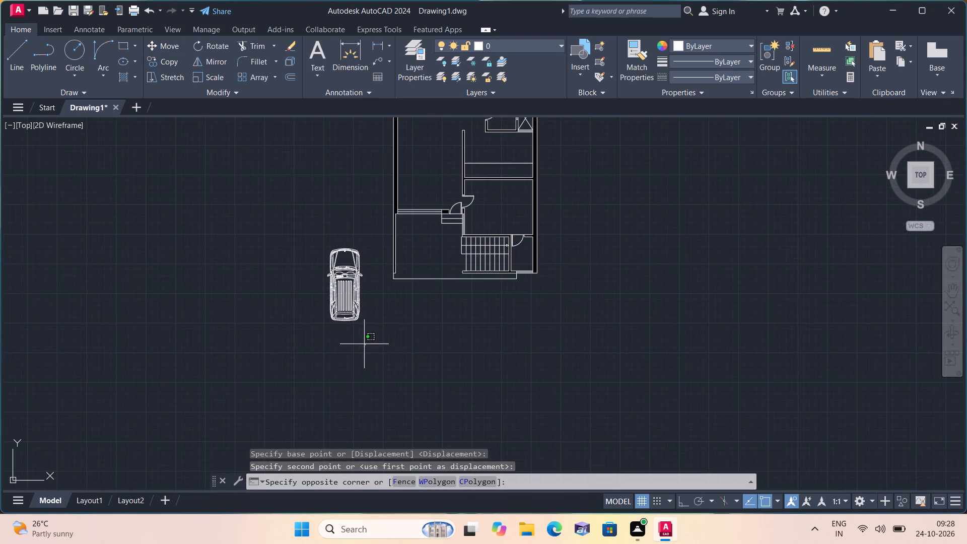
left_click(286, 221)
left_click(205, 78)
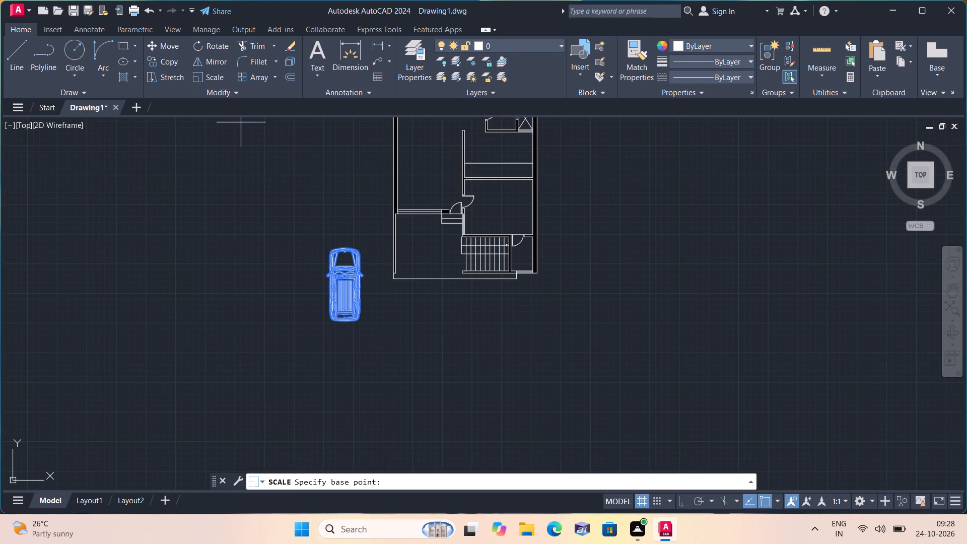
scroll(360, 263, "up", 1)
left_click(337, 254)
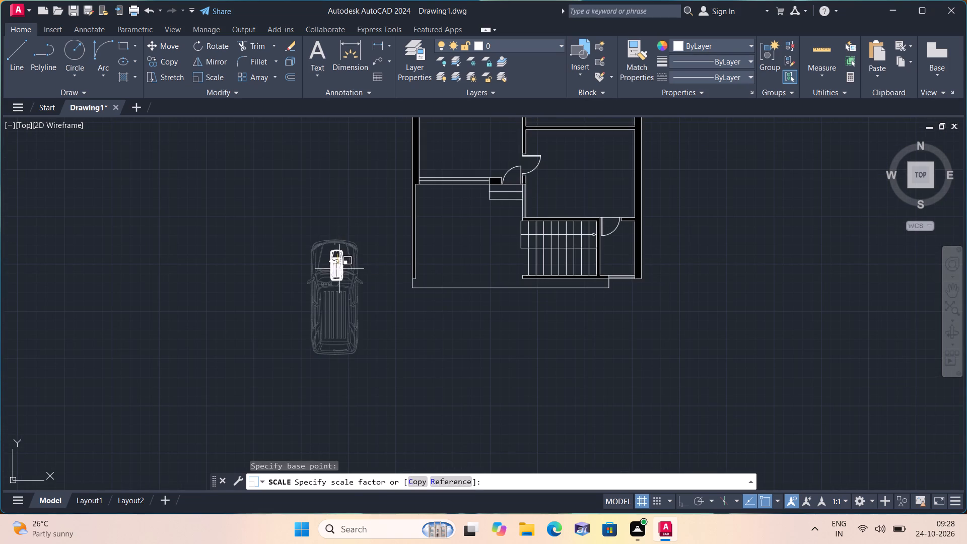
left_click(341, 278)
Move the car into the parking area at the lower left of the floor plan, near the outer wall.
left_click(353, 306)
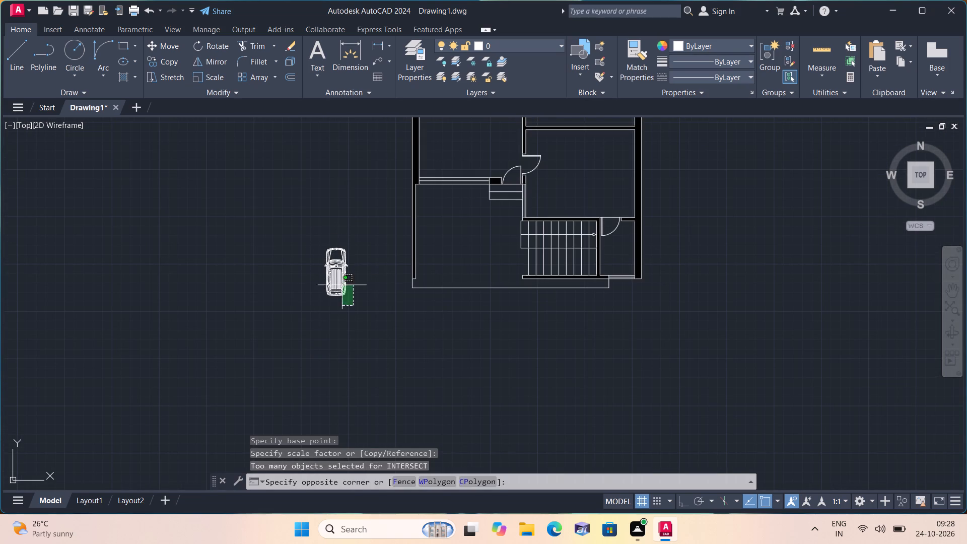
left_click(288, 194)
left_click(167, 42)
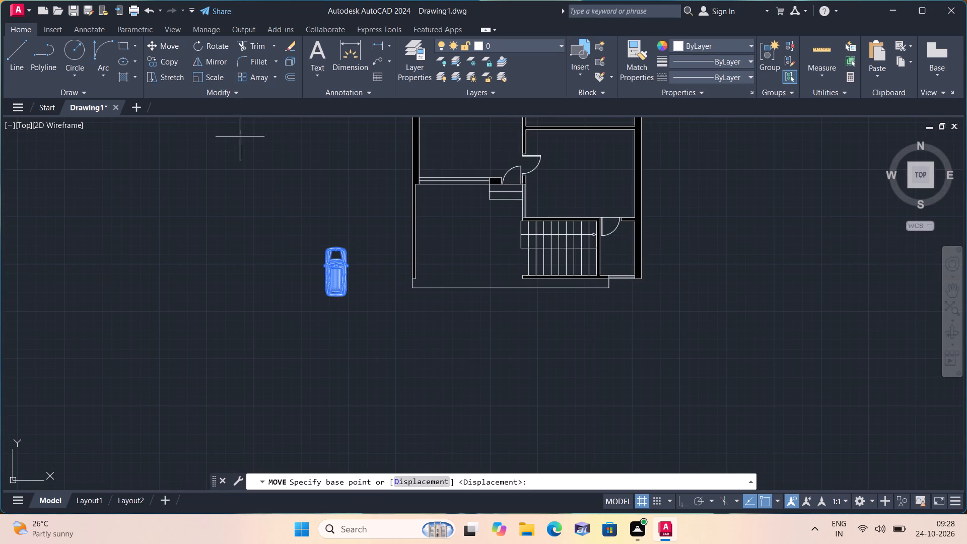
left_click(335, 276)
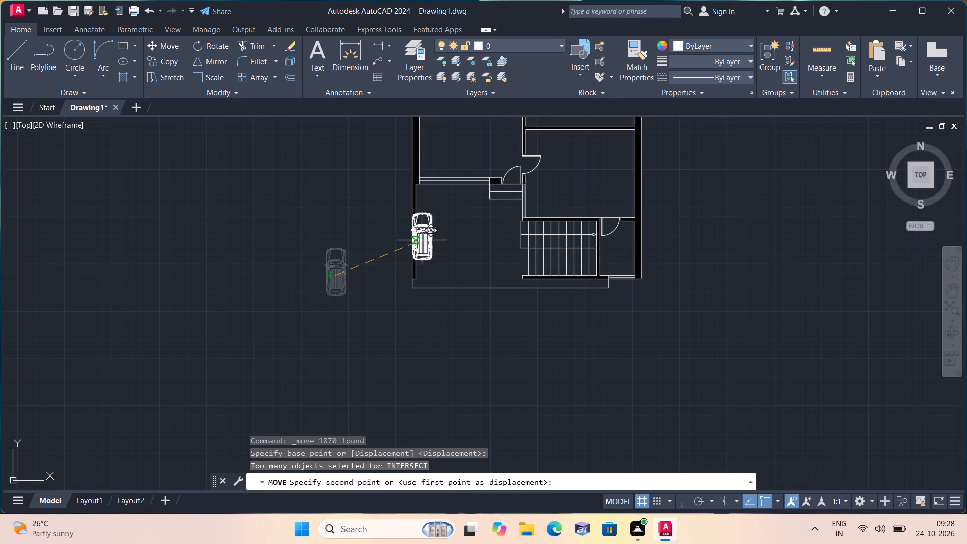
scroll(426, 237, "up", 1)
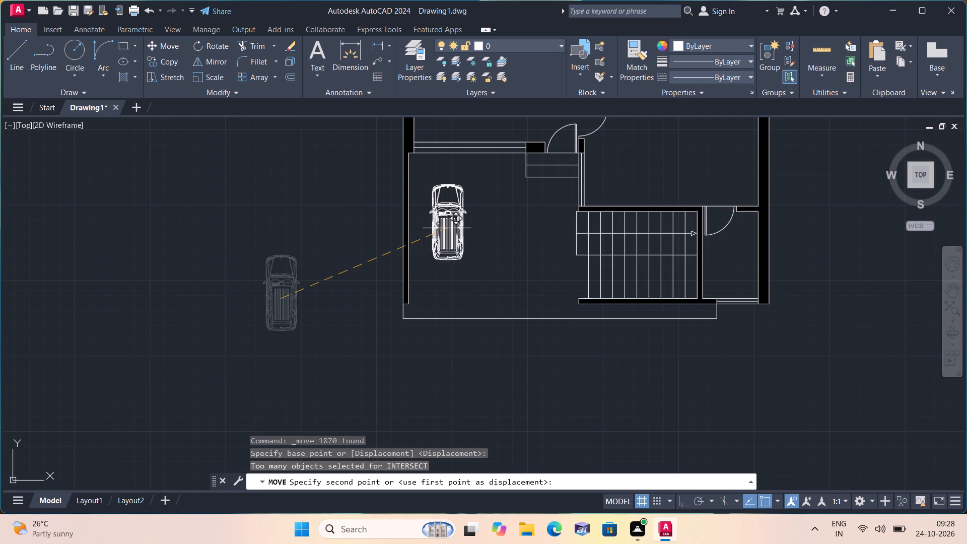
left_click(449, 224)
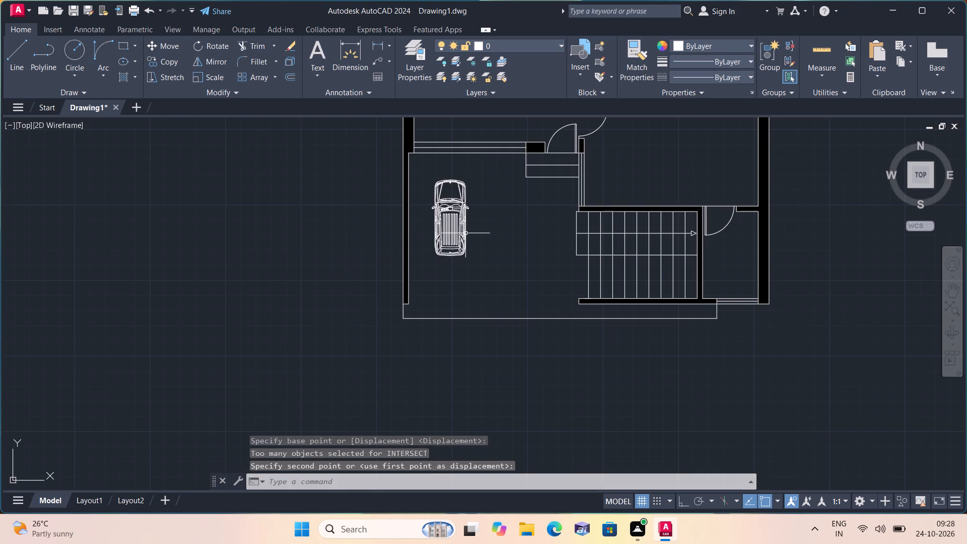
Scale the parked car up freehand until it fills most of the parking area's length.
scroll(487, 288, "up", 1)
left_click(487, 286)
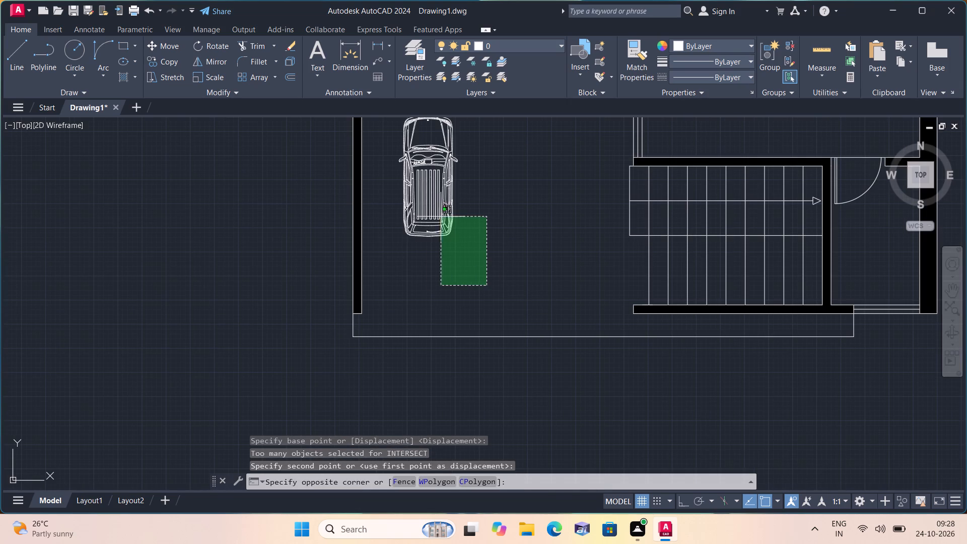
middle_click_drag(386, 165, 369, 314)
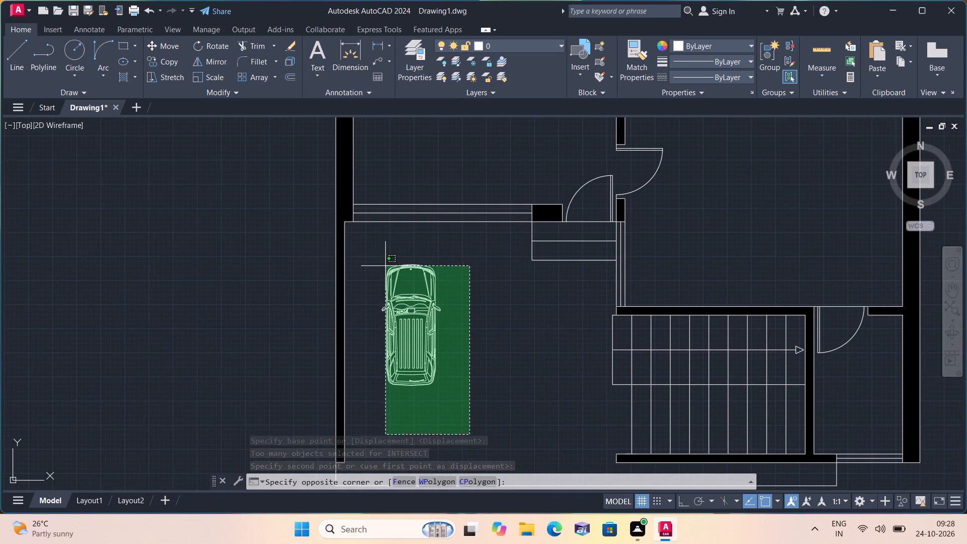
left_click(375, 250)
left_click(209, 78)
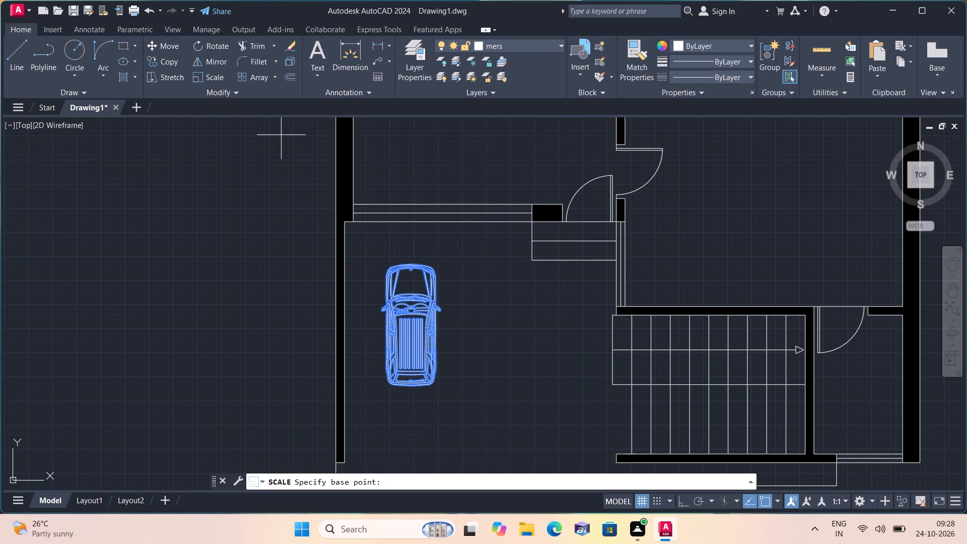
left_click(407, 296)
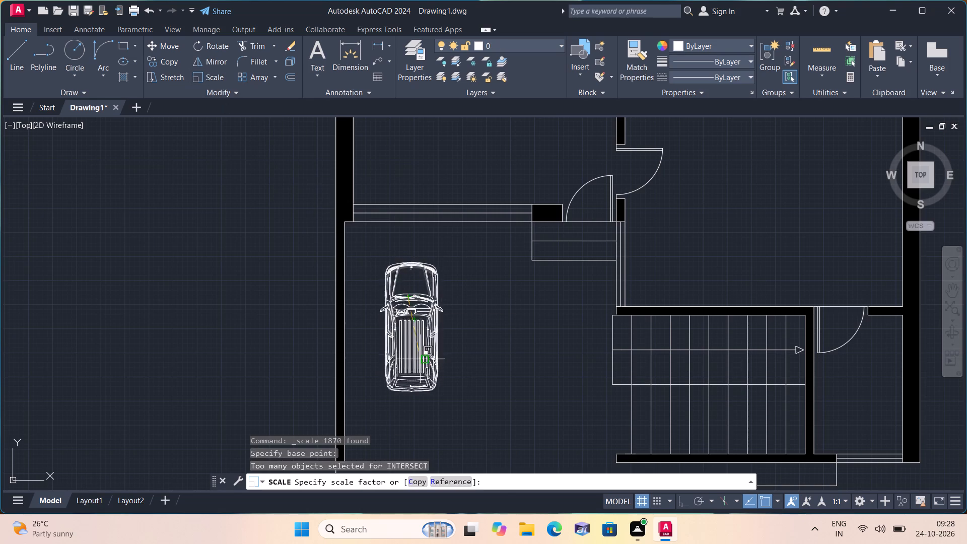
scroll(423, 388, "down", 2)
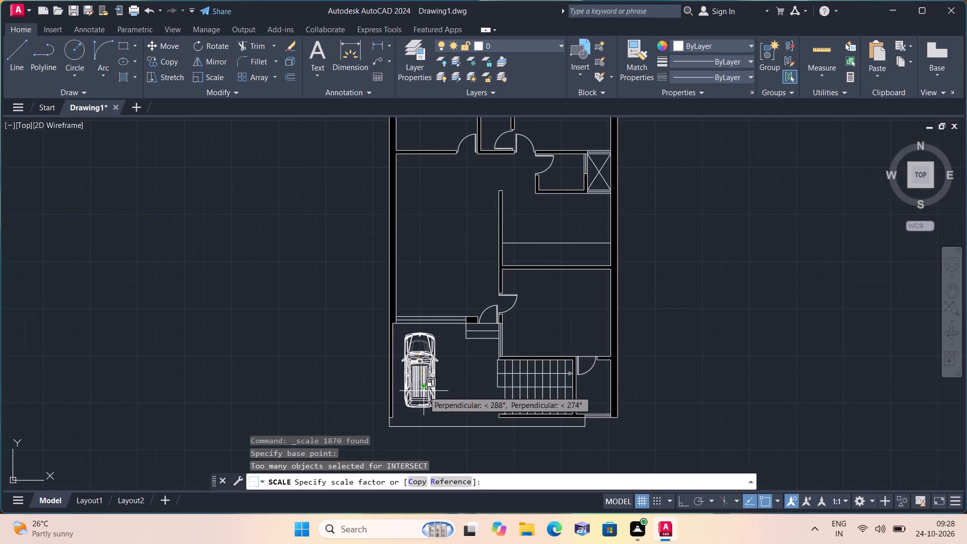
left_click(424, 391)
Scale the upright double bed nearest the floor plan down freehand, from a base point on its mattress, to room size.
scroll(429, 346, "down", 1)
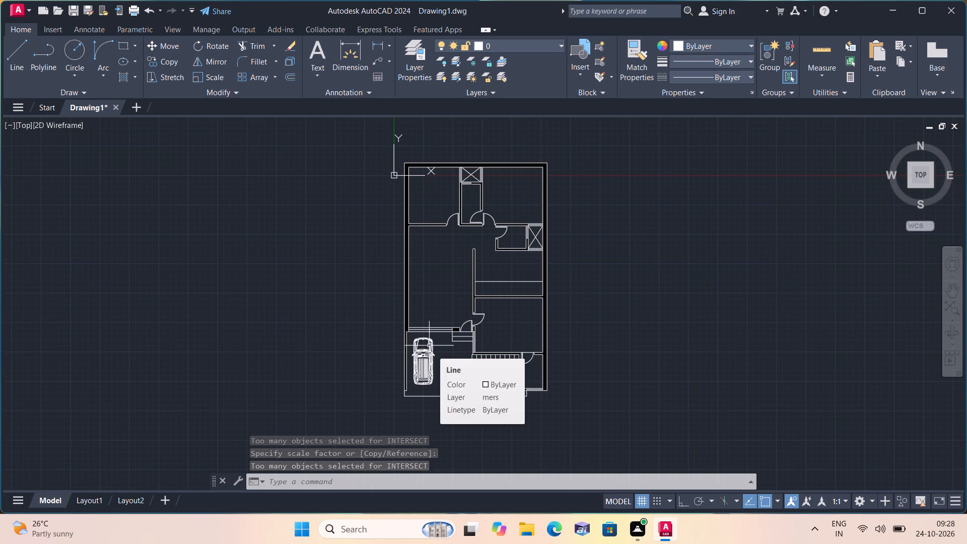
scroll(471, 391, "up", 4)
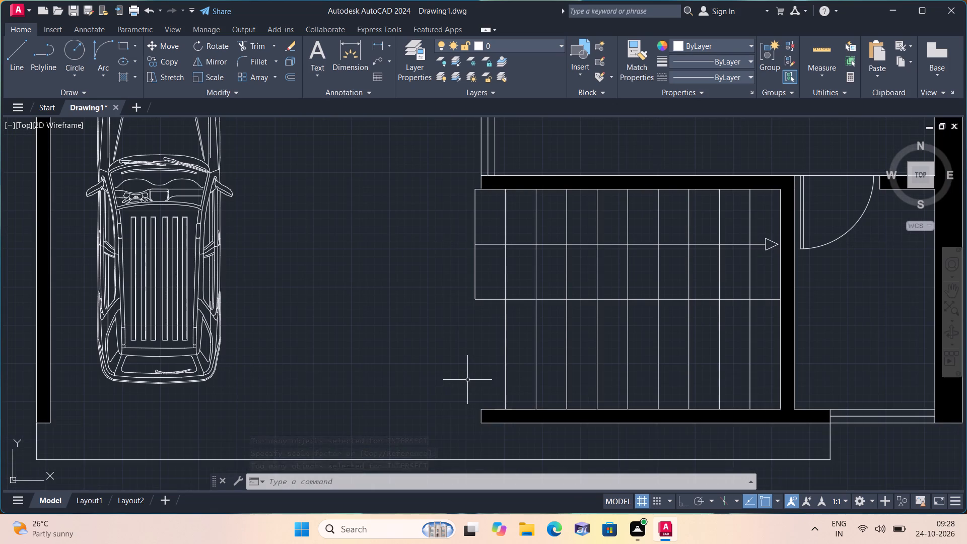
scroll(467, 380, "down", 3)
middle_click_drag(467, 380, 393, 364)
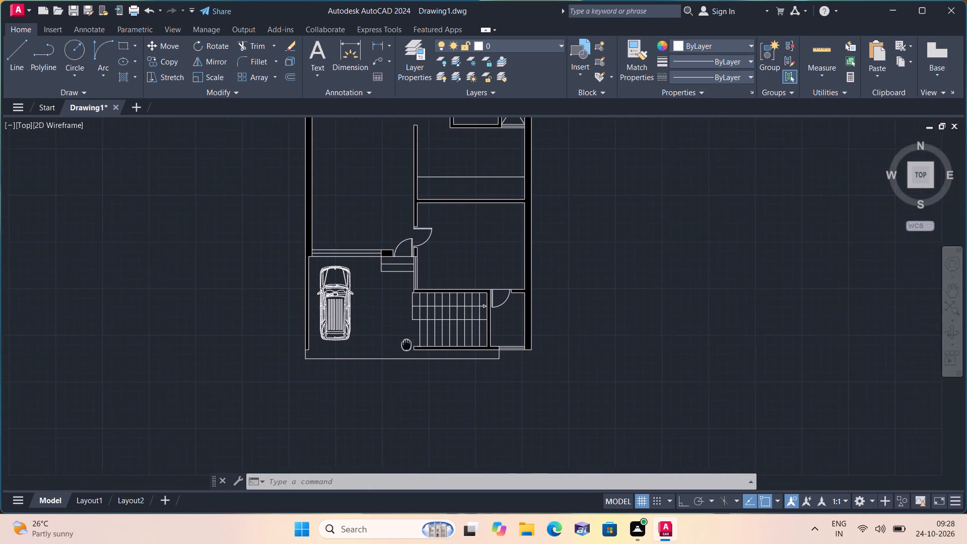
middle_click_drag(393, 364, 393, 368)
scroll(393, 368, "down", 2)
scroll(442, 361, "down", 1)
middle_click_drag(500, 360, 433, 371)
scroll(499, 360, "down", 3)
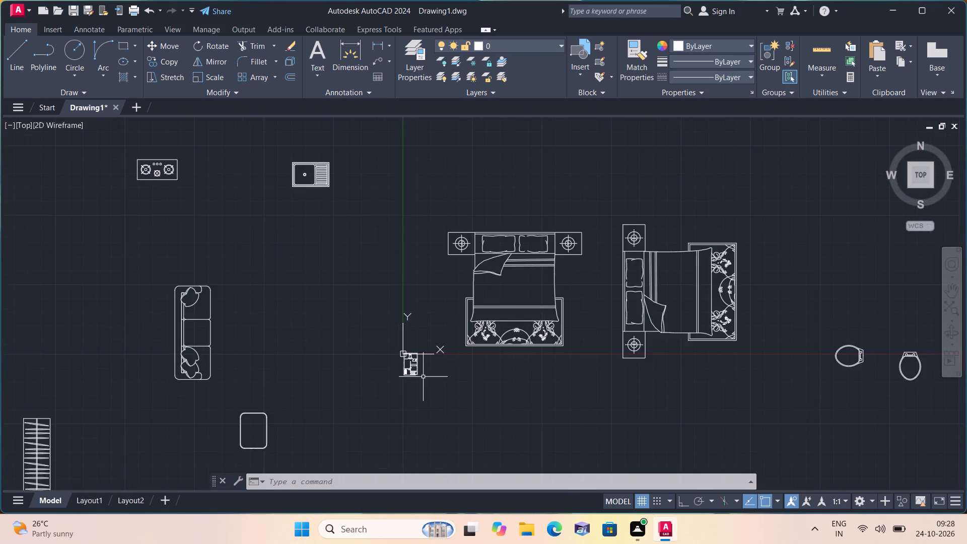
scroll(423, 377, "down", 1)
scroll(554, 349, "up", 2)
left_click(476, 378)
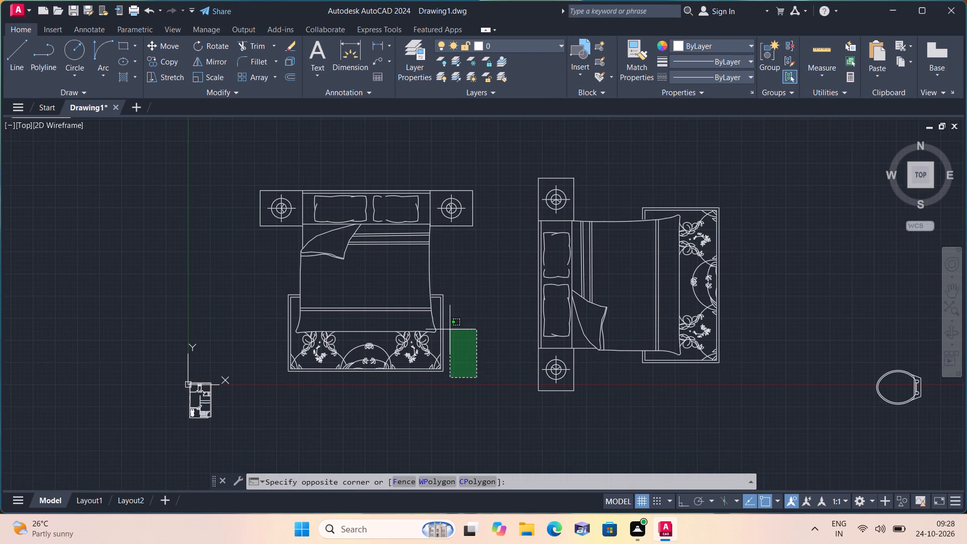
left_click(254, 172)
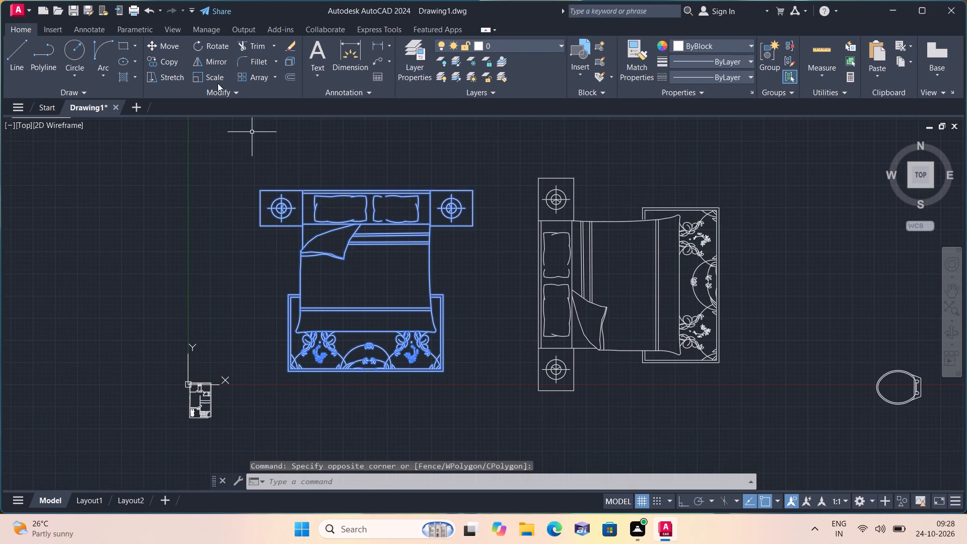
left_click(213, 76)
left_click(342, 281)
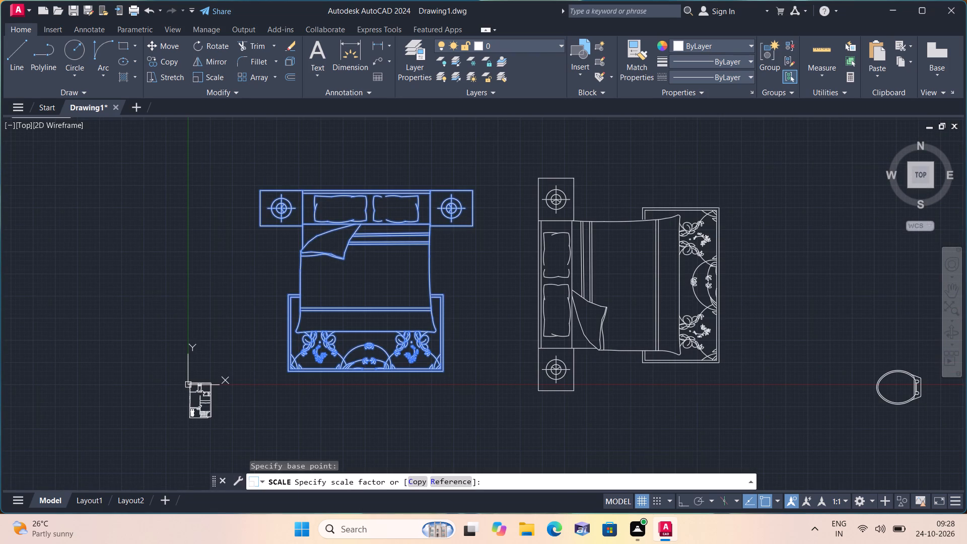
left_click(344, 286)
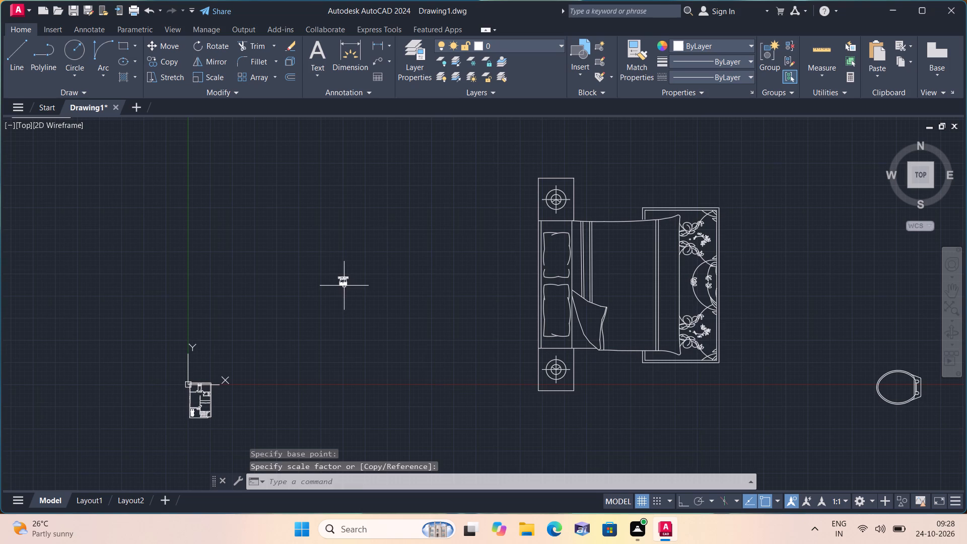
Move the scaled-down upright double bed to the empty space just right of the floor plan's upper-right bedroom.
left_click(365, 302)
left_click(324, 238)
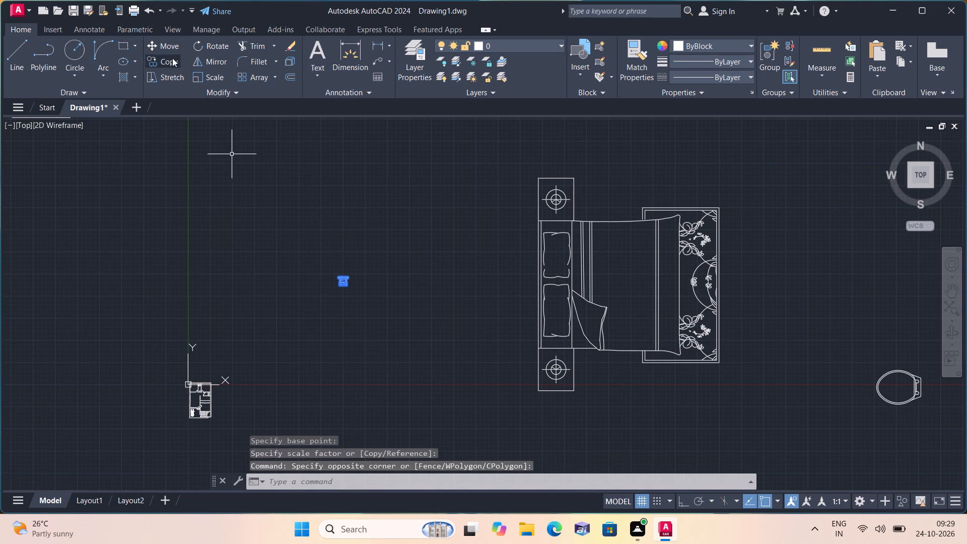
left_click(167, 44)
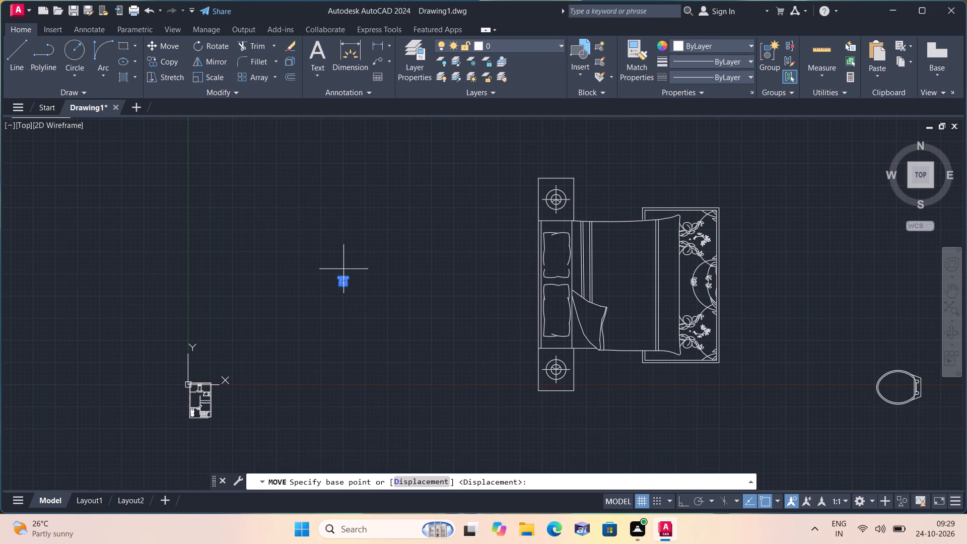
left_click(343, 284)
scroll(260, 373, "up", 2)
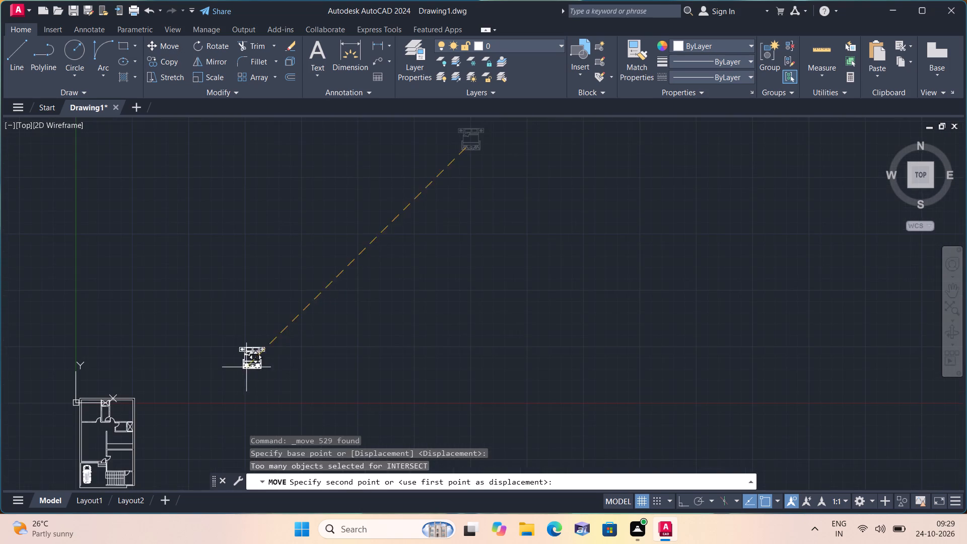
scroll(95, 445, "up", 2)
middle_click_drag(88, 429, 169, 311)
scroll(183, 293, "up", 1)
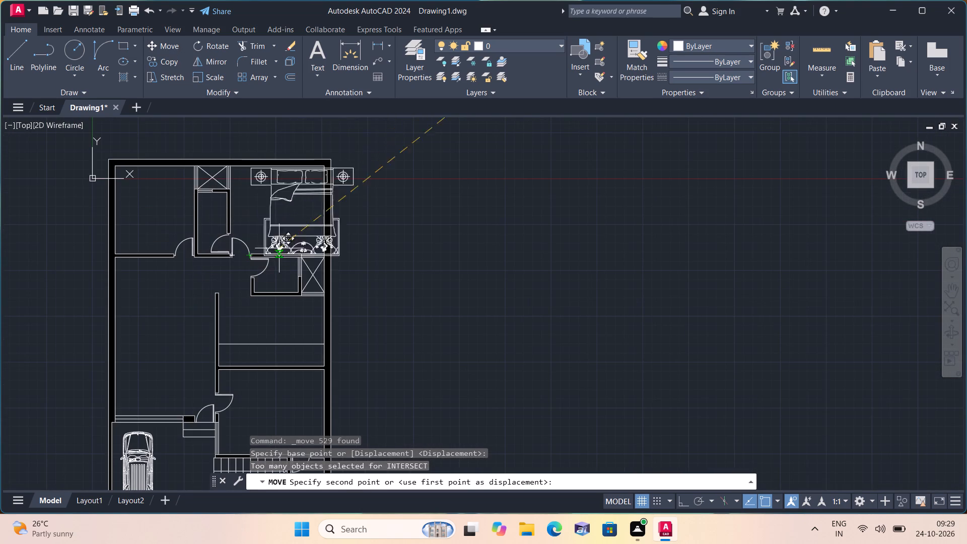
left_click(435, 255)
Scale the upright double bed down further, freehand from a base point on its mattress, to suit the upper-right bedroom.
left_click(386, 158)
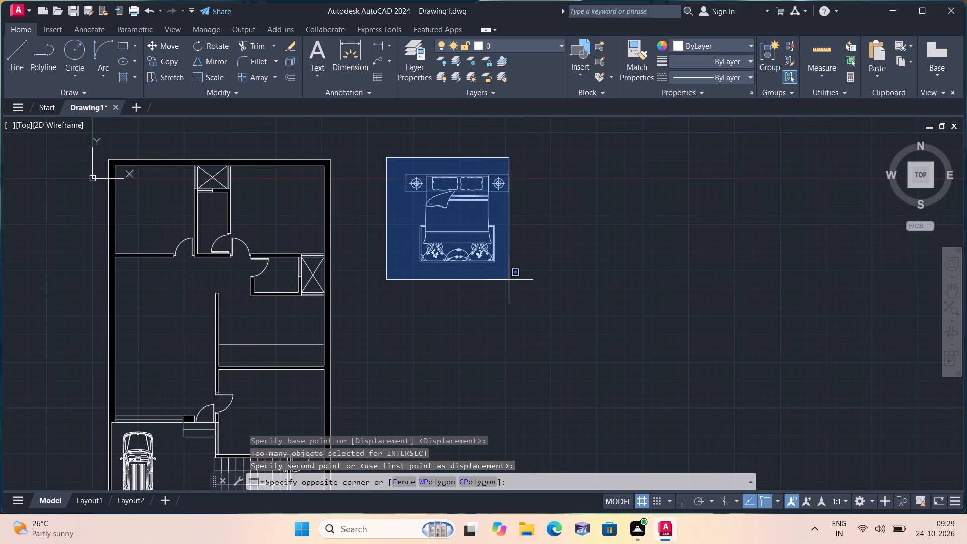
left_click(514, 284)
left_click(207, 74)
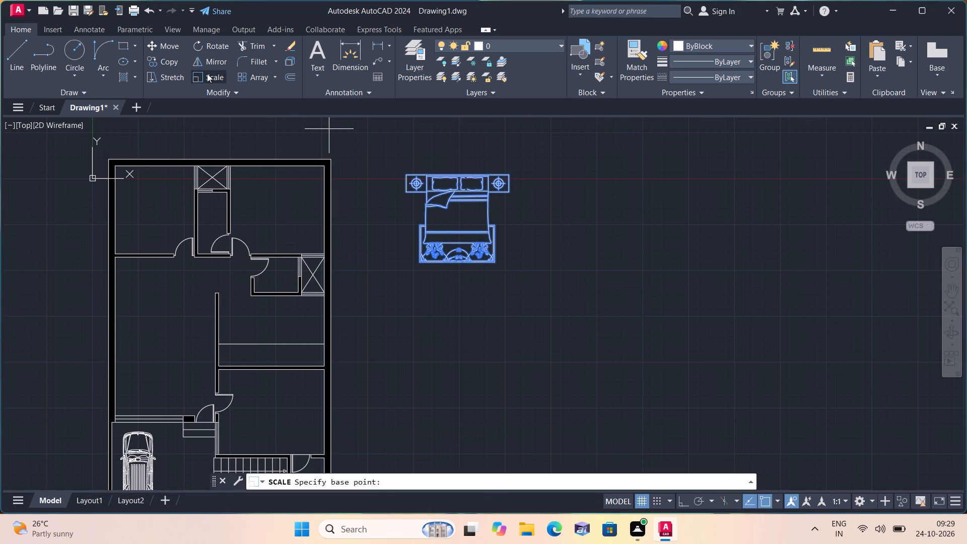
left_click(456, 208)
left_click(471, 230)
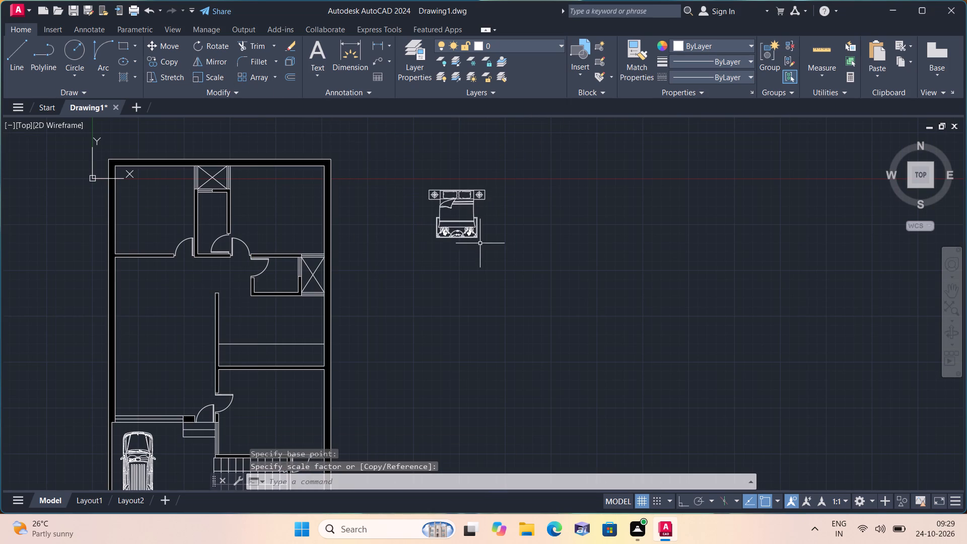
Move the upright double bed into the upper-right bedroom, with its headboard near the top wall.
left_click(490, 265)
left_click(414, 163)
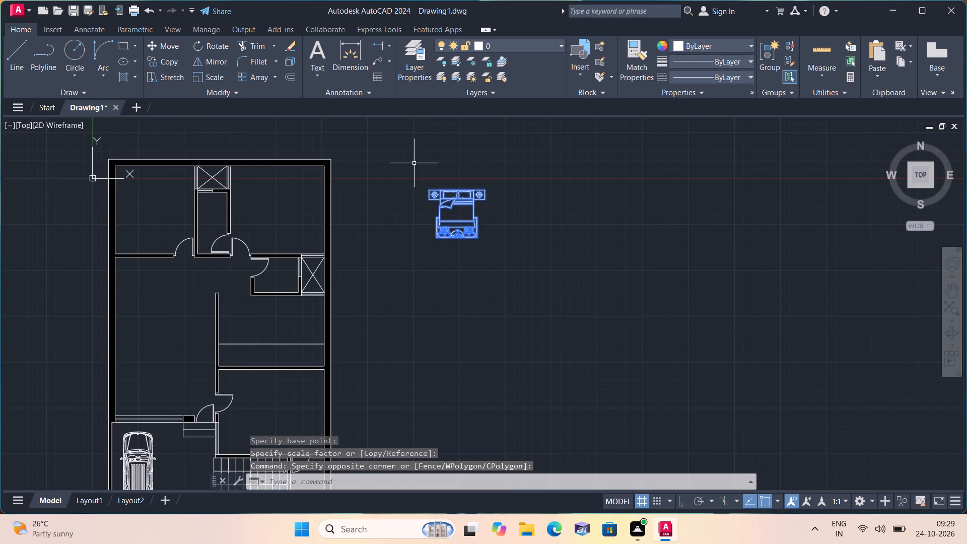
left_click(172, 43)
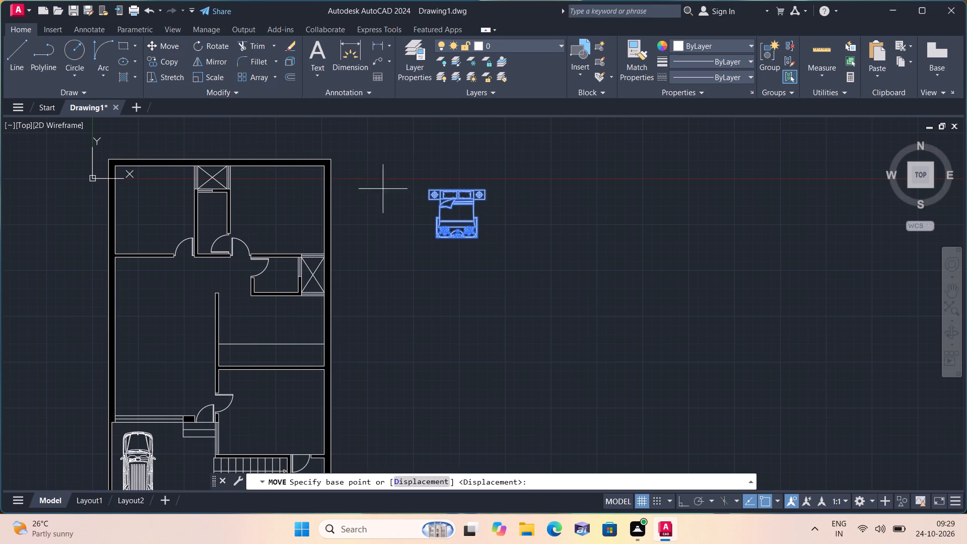
left_click(459, 213)
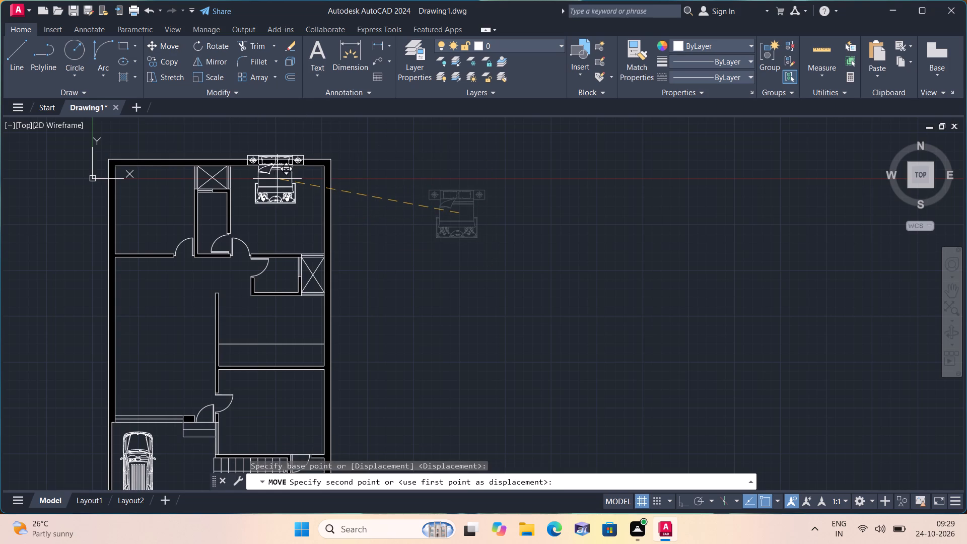
scroll(277, 179, "up", 2)
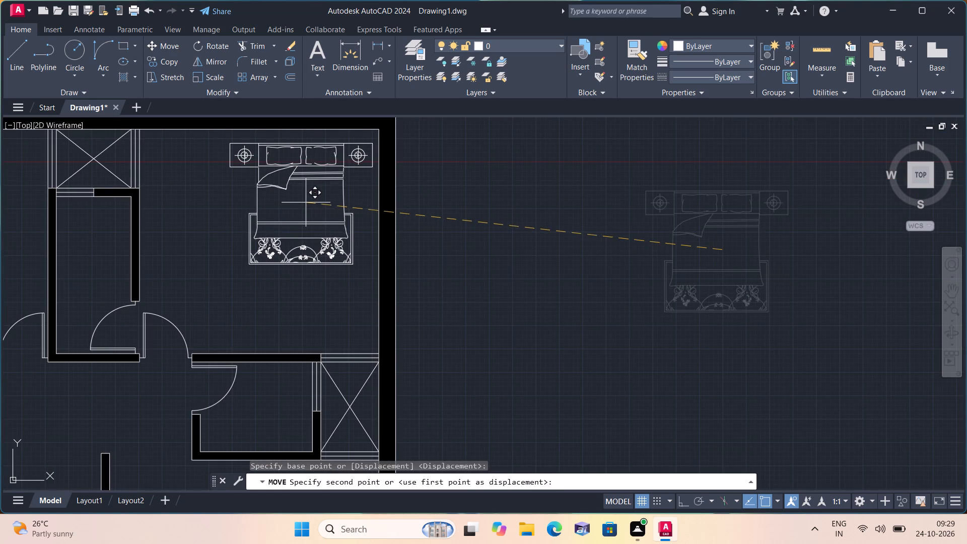
left_click(305, 197)
Copy the upright double bed into the lower-right bedroom above the staircase, with its headboard near the upper wall.
scroll(305, 197, "up", 1)
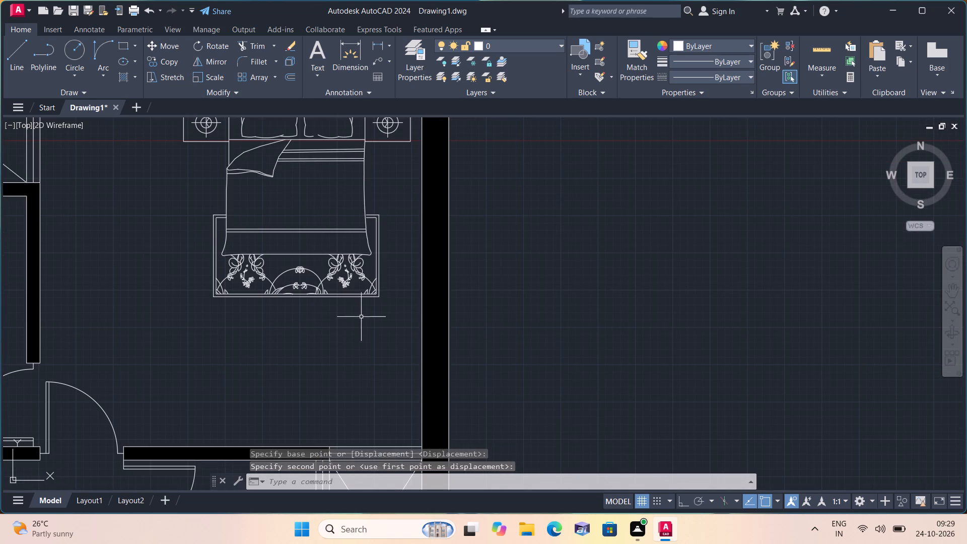
left_click(395, 315)
middle_click_drag(232, 177, 306, 293)
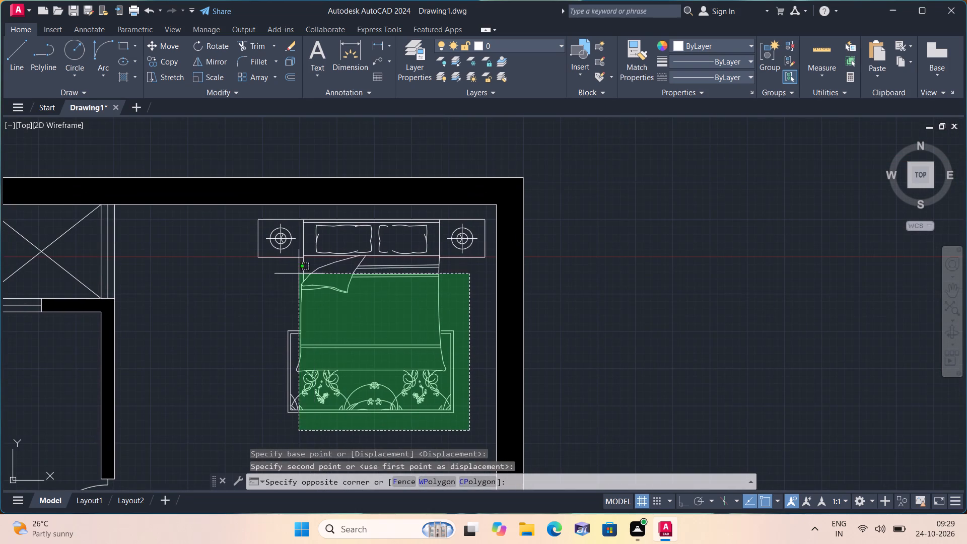
left_click(254, 215)
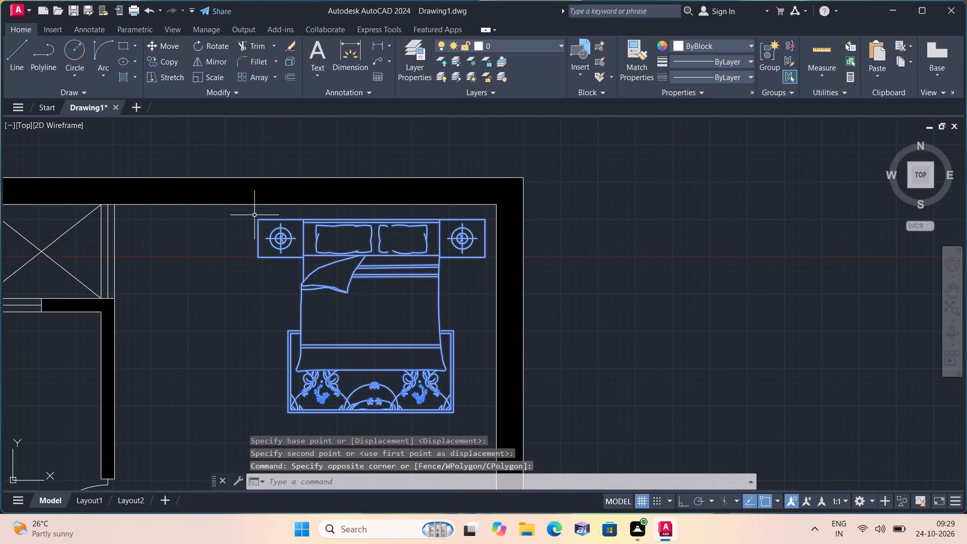
left_click(166, 61)
left_click(380, 327)
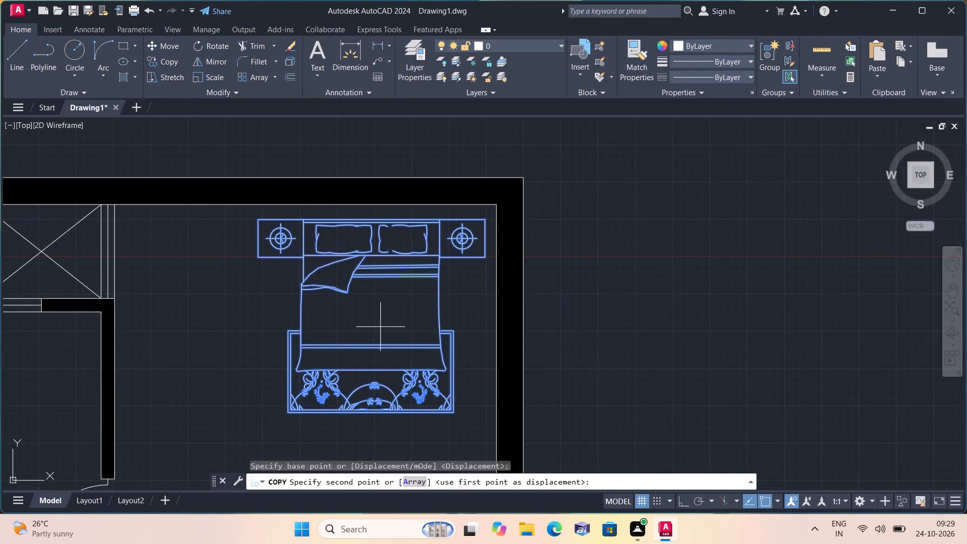
scroll(380, 327, "down", 3)
middle_click_drag(386, 346, 337, 156)
scroll(338, 344, "up", 1)
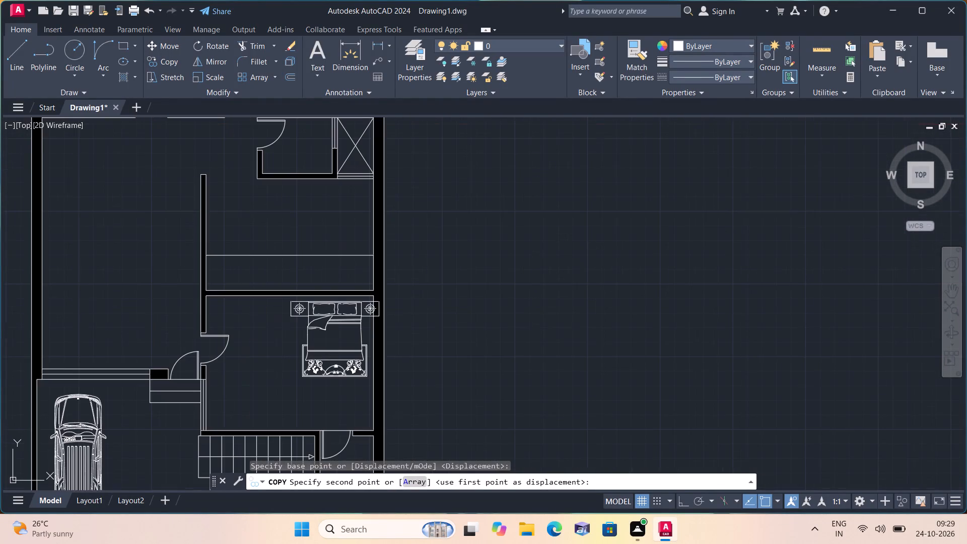
scroll(303, 345, "up", 1)
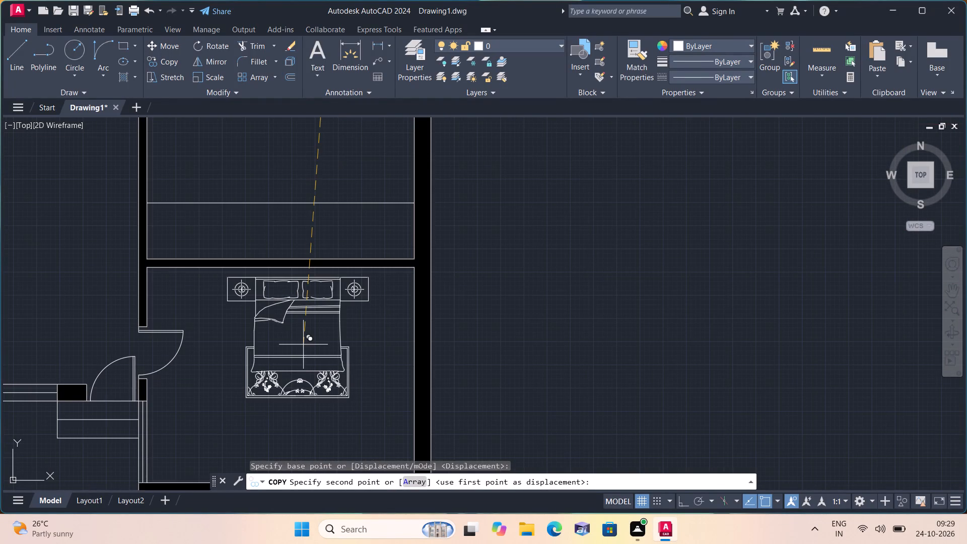
left_click(283, 338)
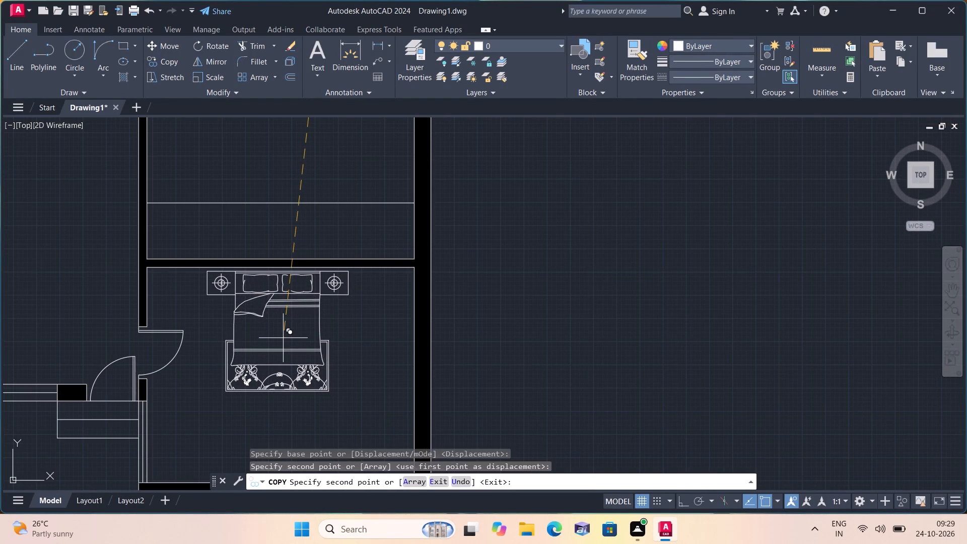
key("space")
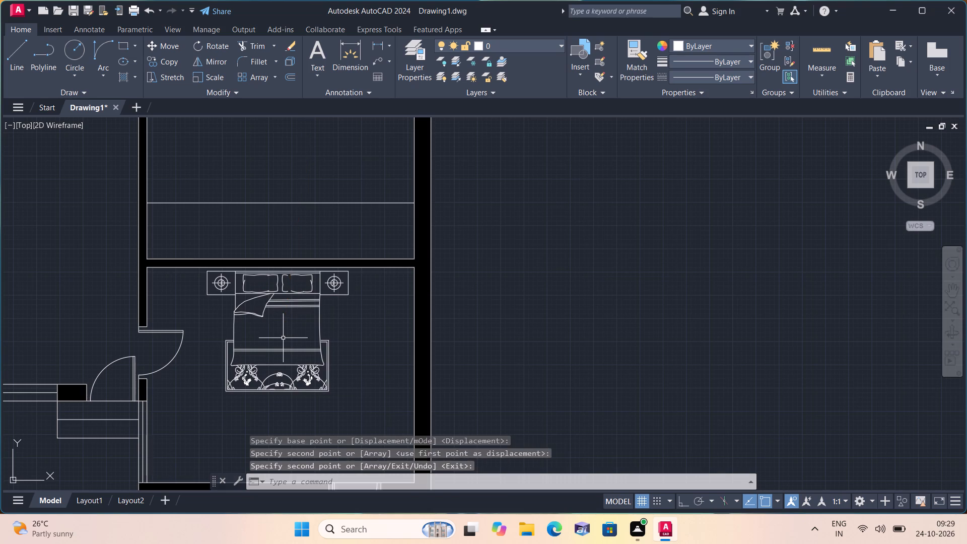
Scale the large sideways double bed, including its side tables and rug, down freehand from a base point on its mattress.
scroll(283, 338, "down", 2)
scroll(351, 317, "down", 2)
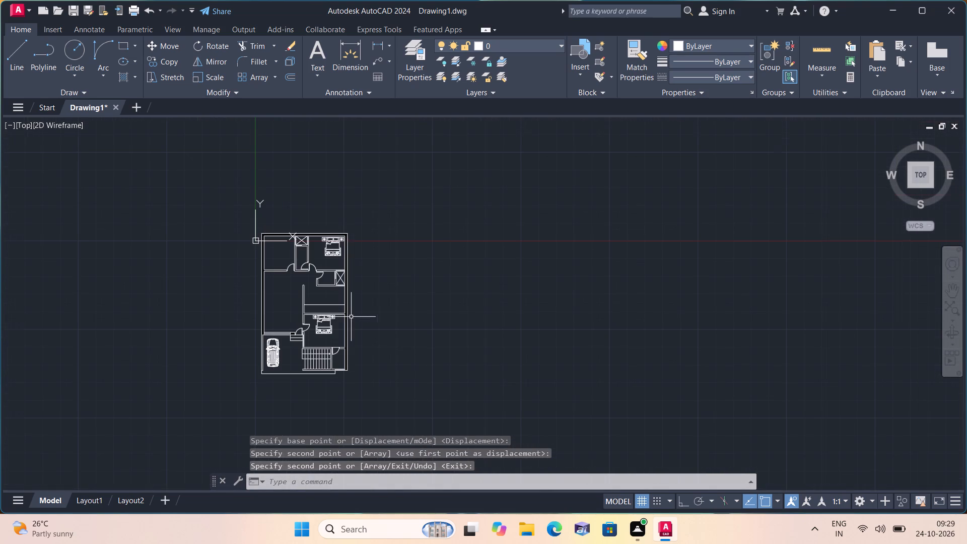
middle_click_drag(420, 269, 394, 406)
scroll(394, 410, "down", 2)
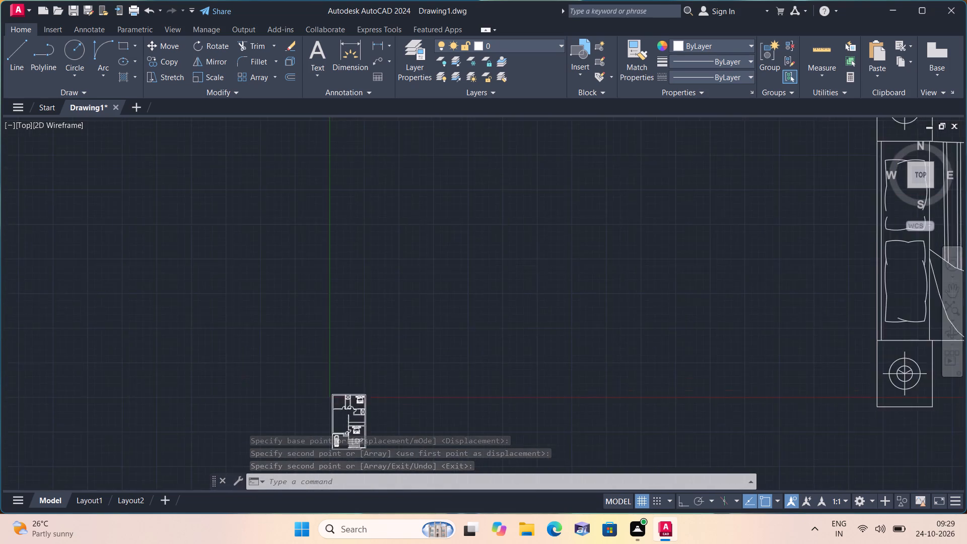
scroll(394, 410, "down", 2)
scroll(565, 410, "up", 2)
left_click(842, 428)
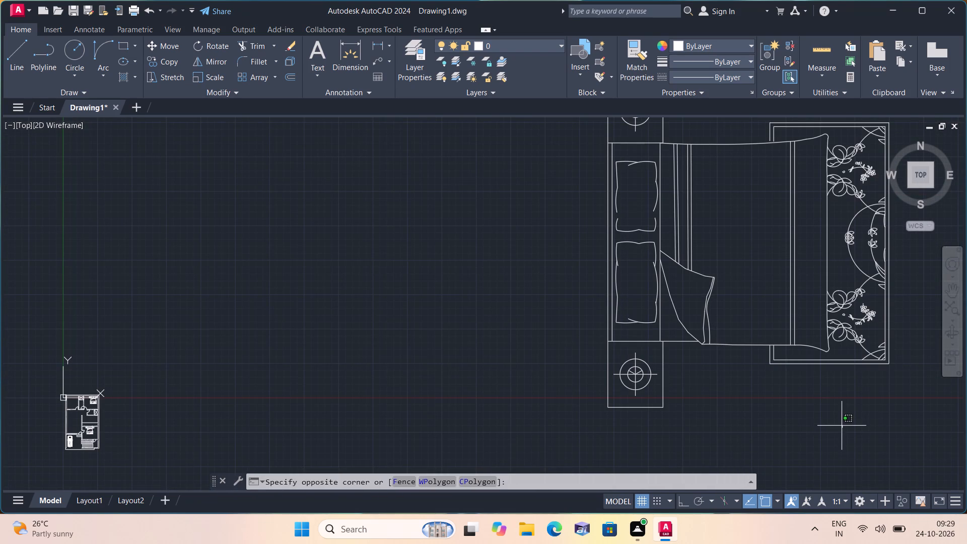
middle_click_drag(823, 415, 538, 314)
scroll(548, 317, "down", 1)
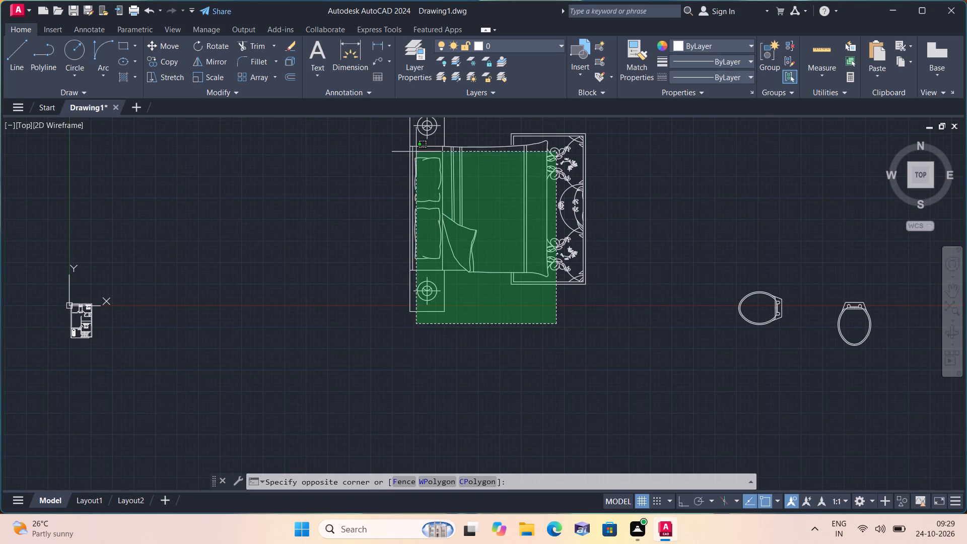
left_click(403, 146)
left_click_drag(679, 342, 671, 333)
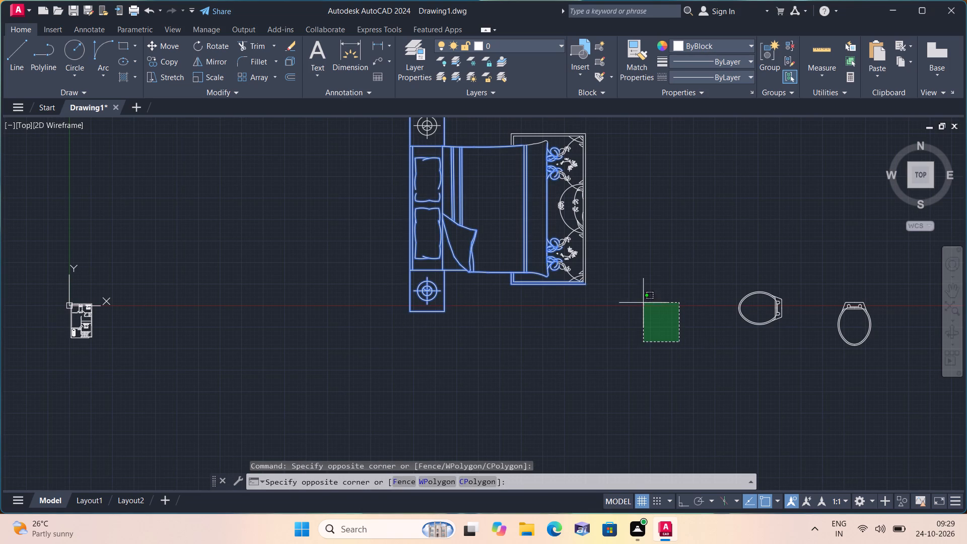
middle_click_drag(525, 180, 537, 271)
left_click(406, 191)
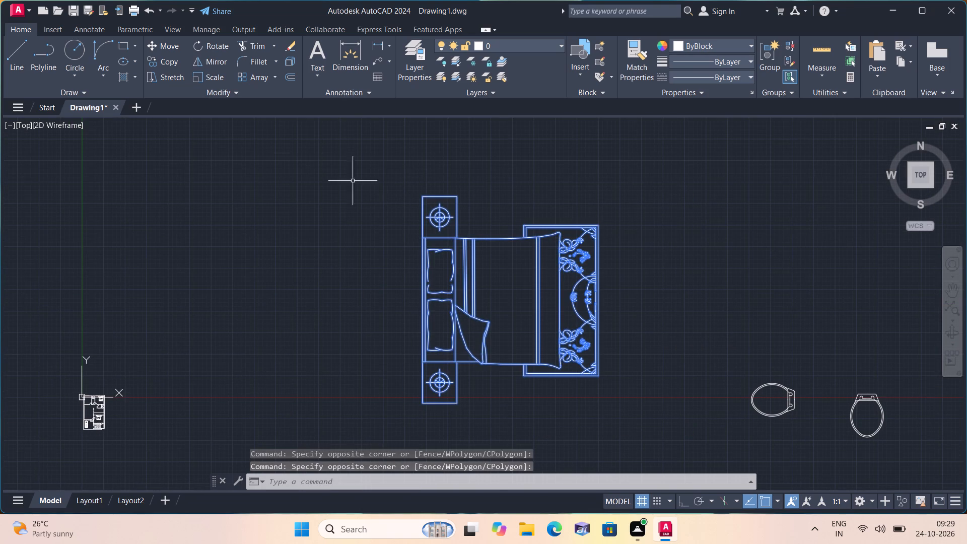
left_click(213, 76)
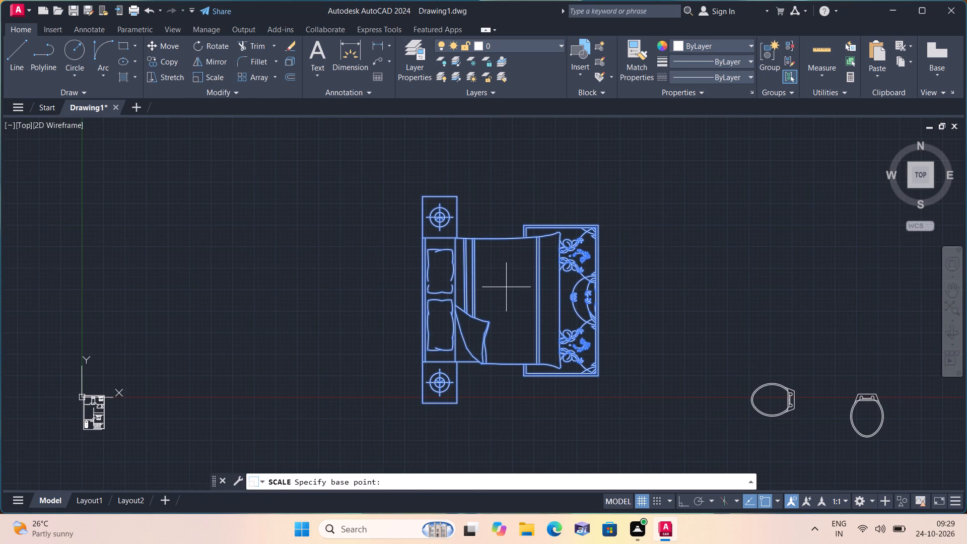
left_click(508, 287)
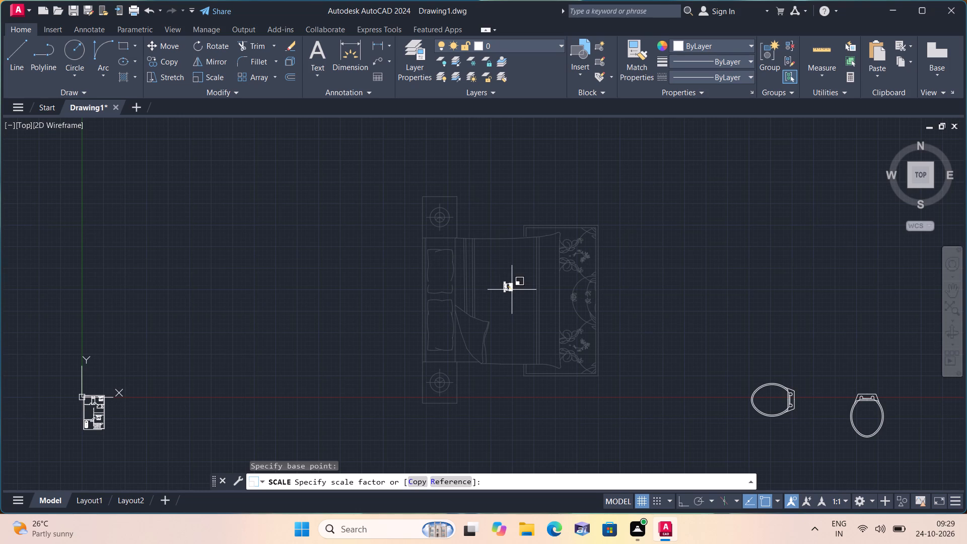
left_click(512, 290)
Move the scaled-down sideways double bed to the empty space just left of the floor plan's upper-left room.
left_click(517, 291)
left_click(489, 245)
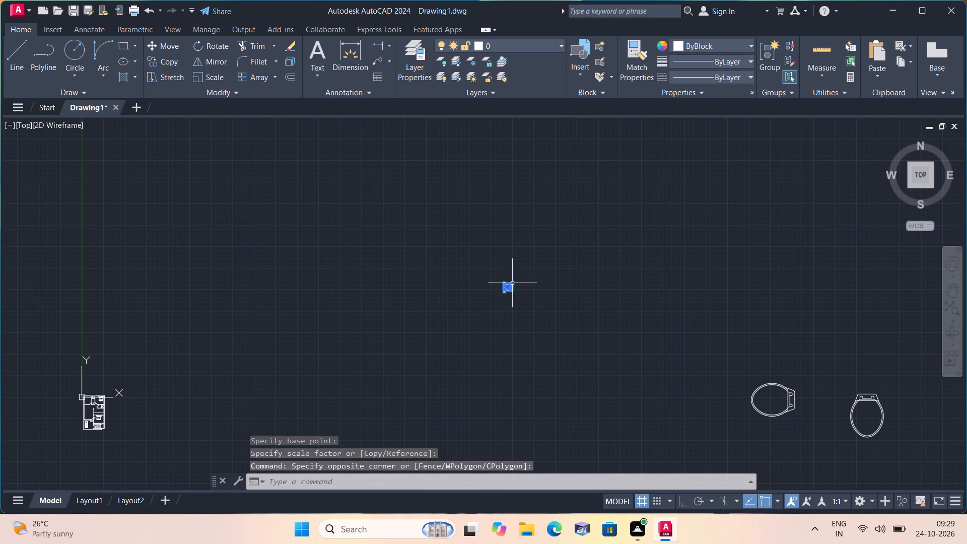
left_click(532, 316)
left_click(463, 240)
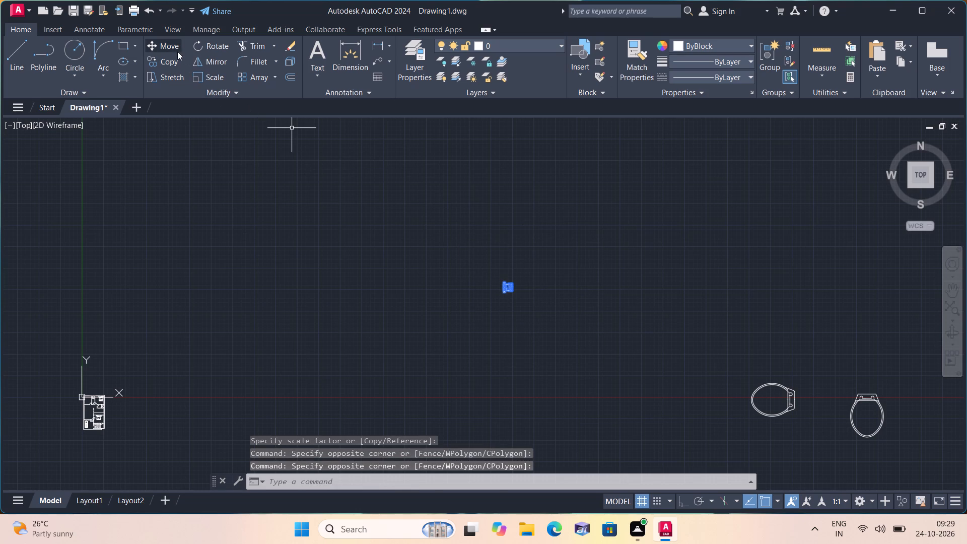
left_click(172, 48)
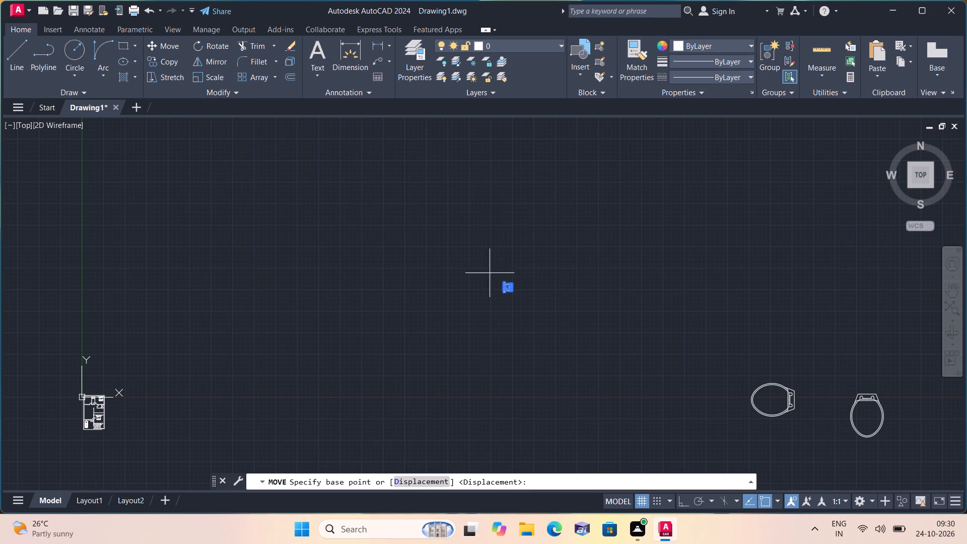
left_click(514, 285)
scroll(73, 417, "up", 3)
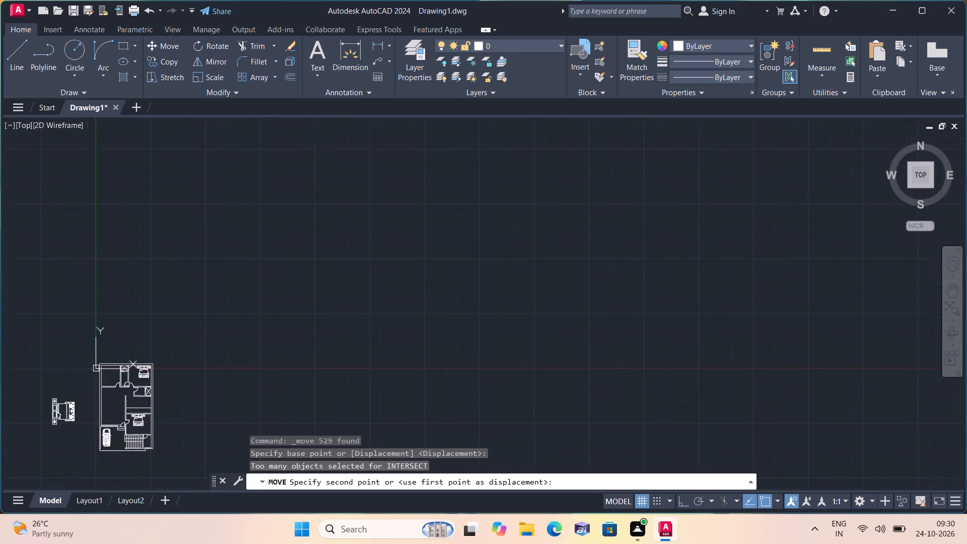
scroll(133, 358, "up", 2)
middle_click_drag(214, 370, 572, 295)
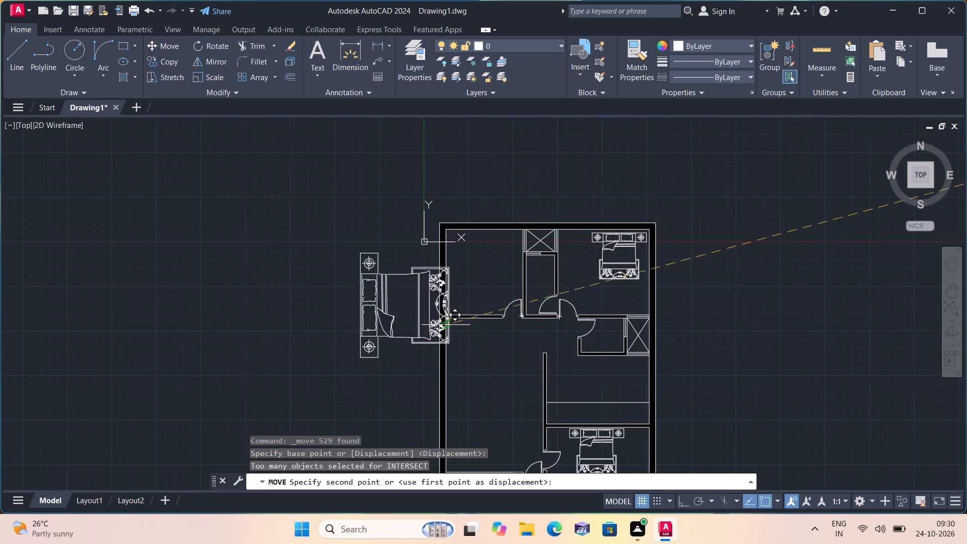
left_click(411, 300)
Scale the sideways double bed beside the floor plan down freehand to less than half its size, from a base point on the bed.
left_click(433, 327)
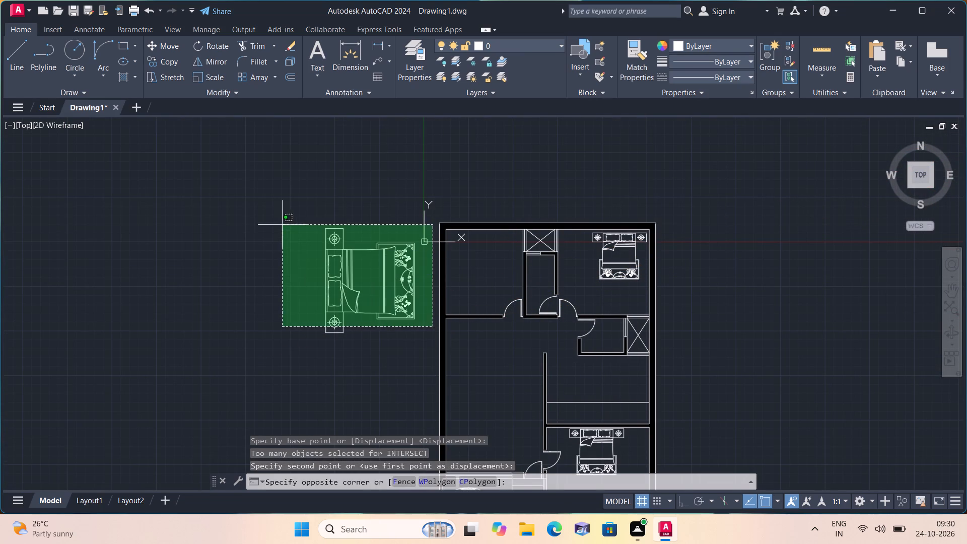
left_click(262, 214)
left_click(214, 79)
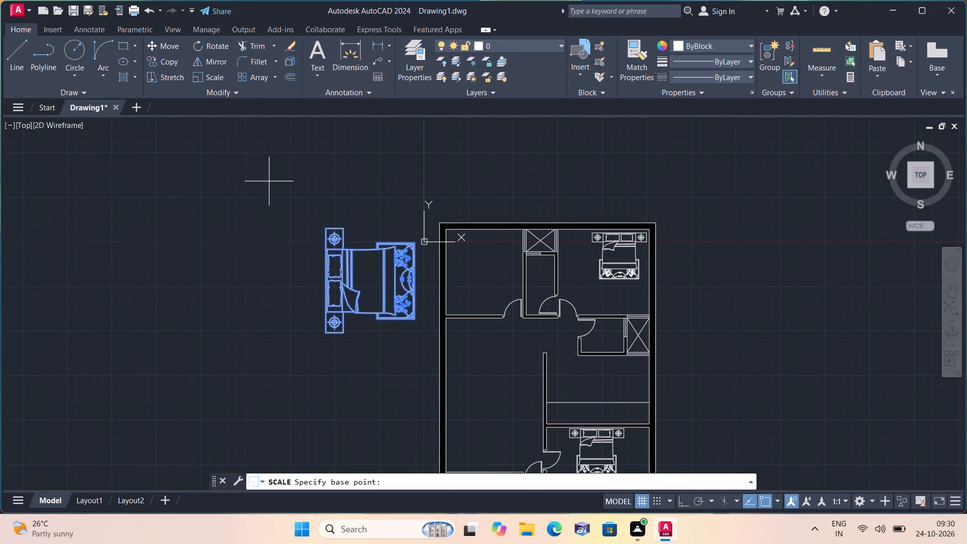
left_click(360, 267)
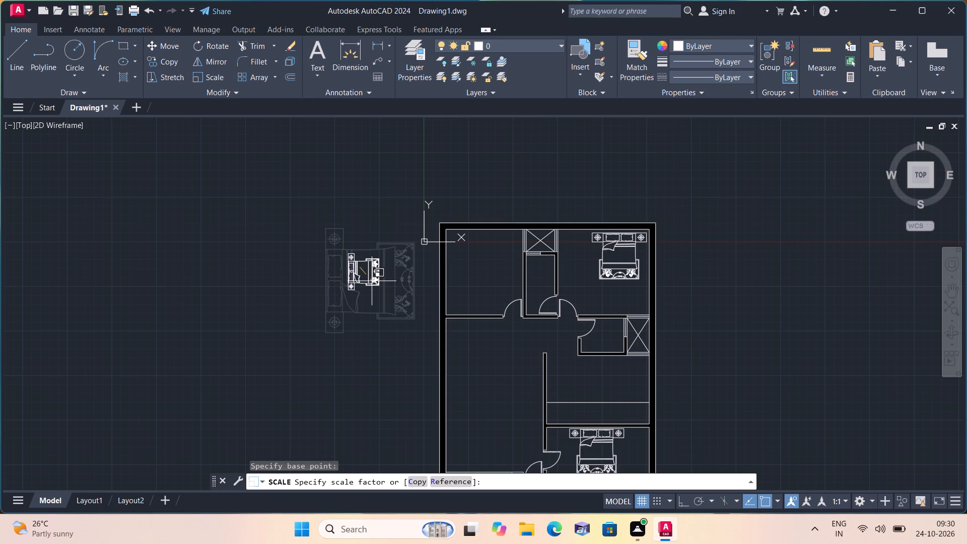
left_click(372, 284)
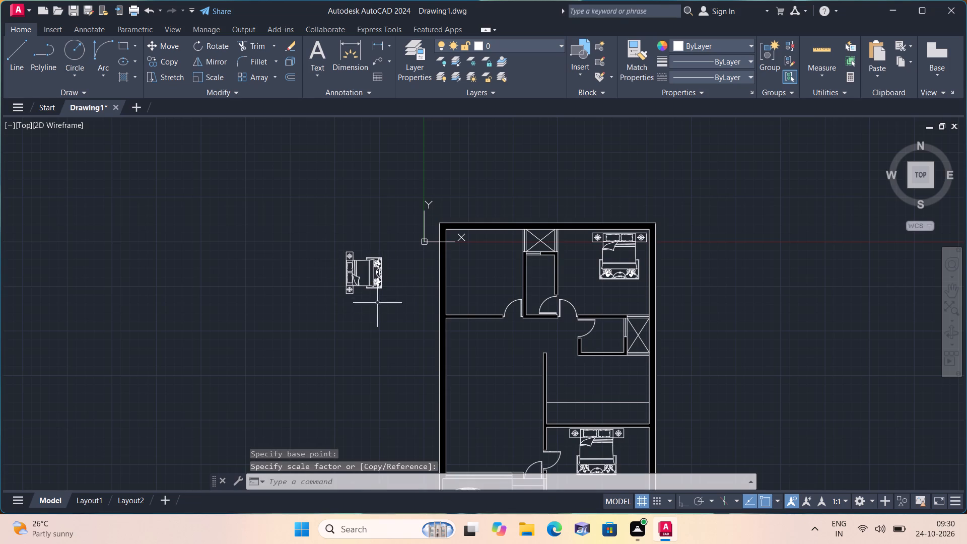
Move the reduced sideways double bed into the upper-left bedroom, with its headboard near the left wall.
left_click(401, 323)
left_click(280, 207)
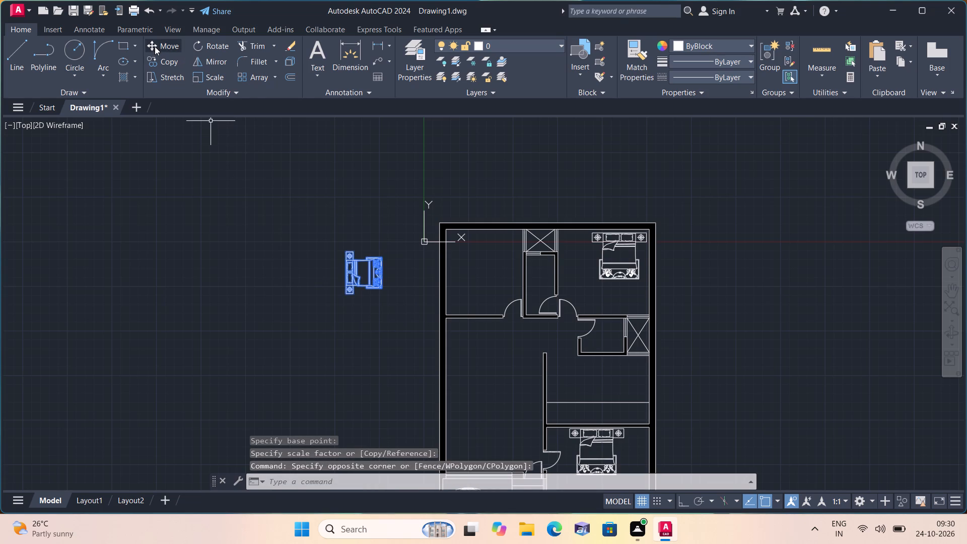
left_click(155, 46)
left_click(358, 273)
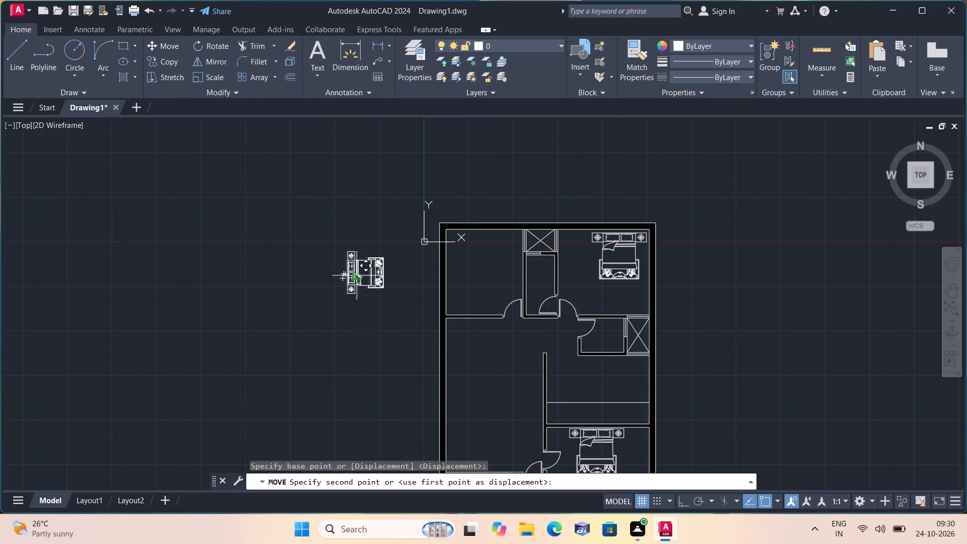
scroll(498, 269, "up", 2)
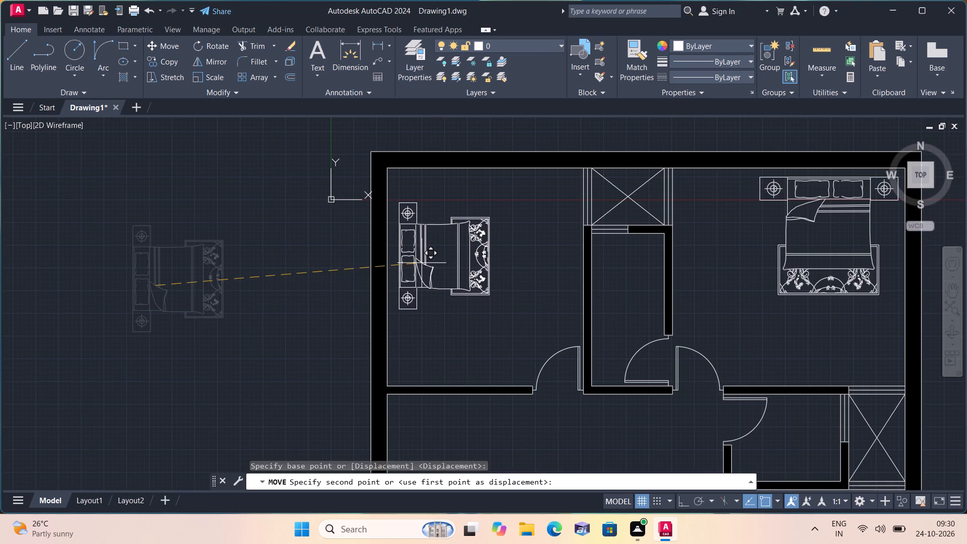
left_click(430, 263)
Scale the sideways double bed in the upper-left bedroom up freehand so its headboard end comes close to the left wall.
scroll(396, 212, "up", 1)
left_click(400, 179)
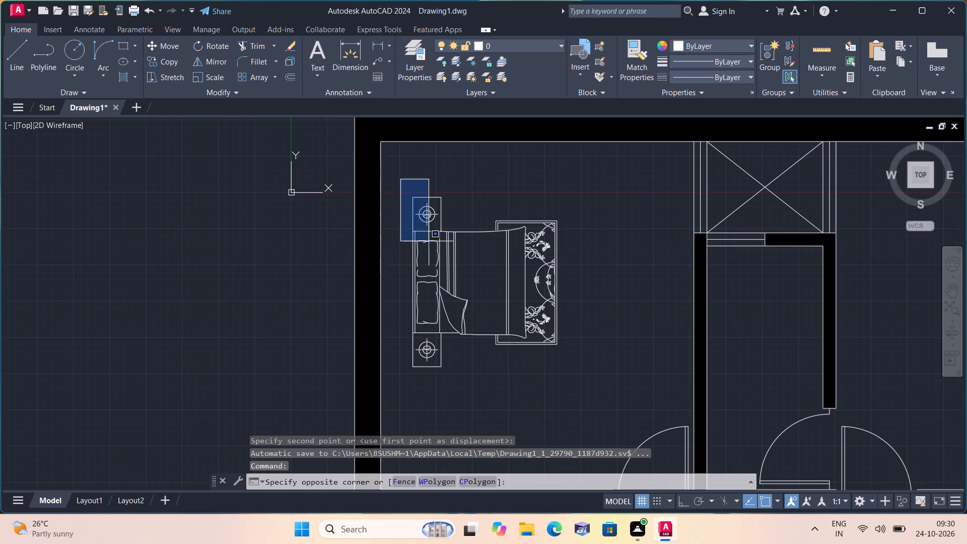
left_click(593, 383)
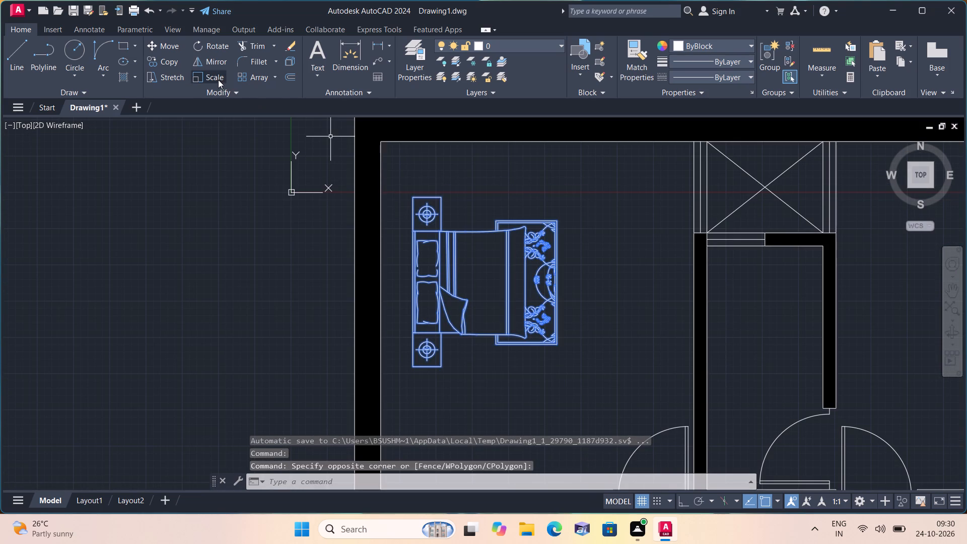
left_click(217, 79)
left_click(465, 248)
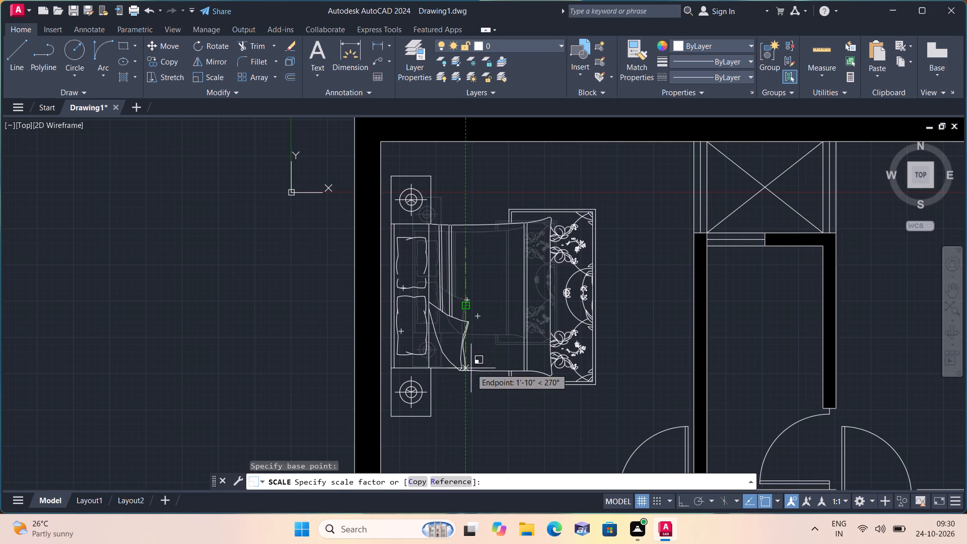
left_click(471, 368)
Move the large six-chair dining table from the furniture collection to the empty space left of the floor plan.
scroll(495, 275, "down", 3)
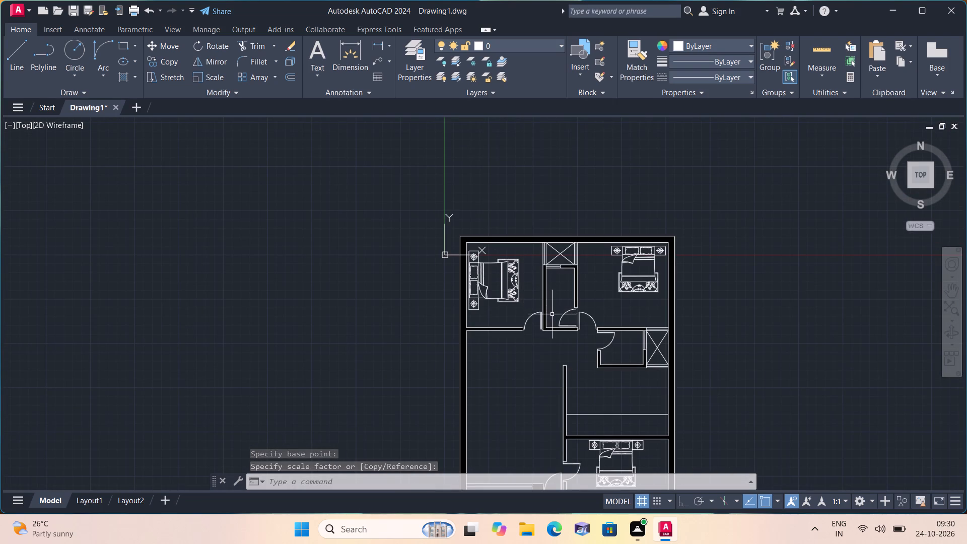
middle_click_drag(553, 335, 513, 255)
scroll(514, 258, "down", 3)
scroll(508, 351, "down", 1)
middle_click_drag(503, 344, 491, 313)
scroll(503, 344, "down", 1)
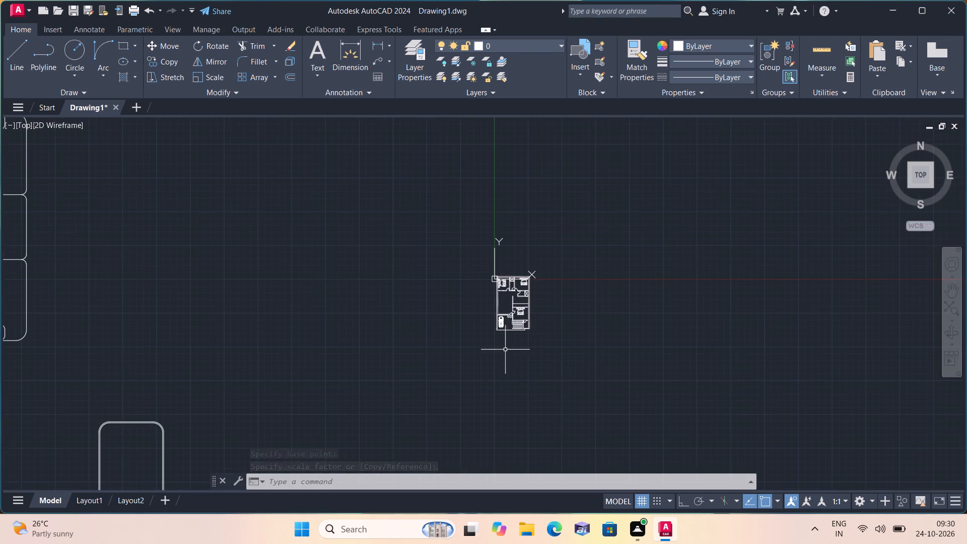
middle_click_drag(491, 313, 569, 189)
scroll(399, 335, "down", 1)
middle_click_drag(418, 307, 467, 236)
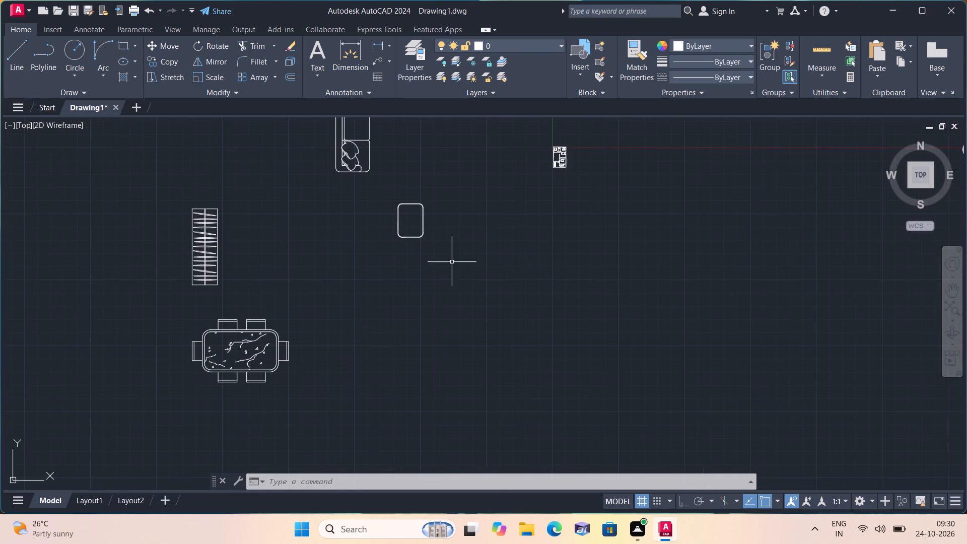
scroll(354, 373, "up", 1)
left_click(340, 403)
left_click(54, 283)
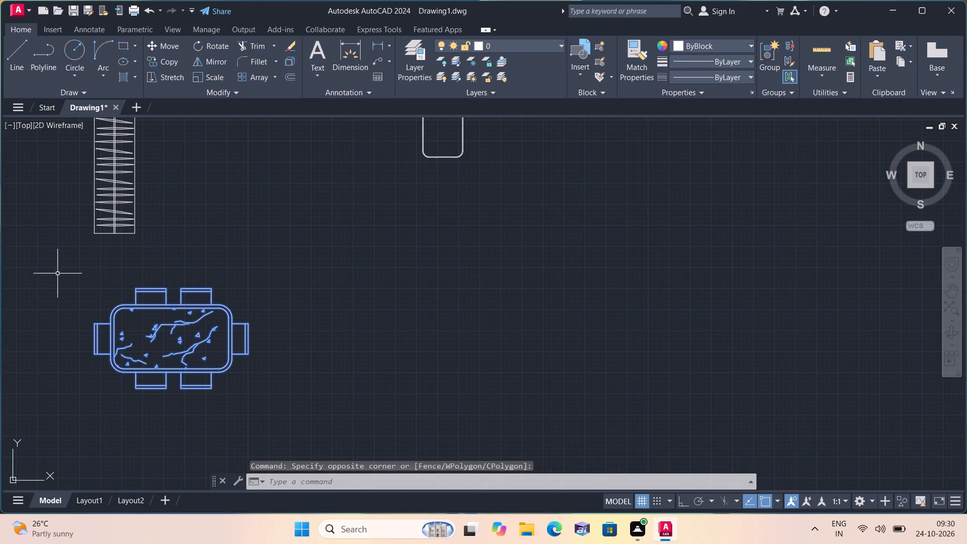
left_click(170, 47)
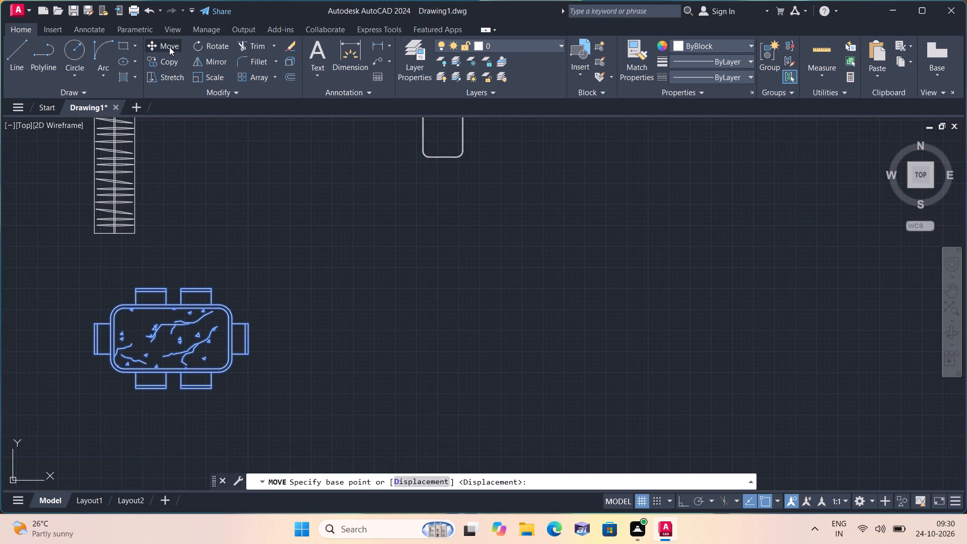
left_click(169, 327)
scroll(269, 288, "down", 3)
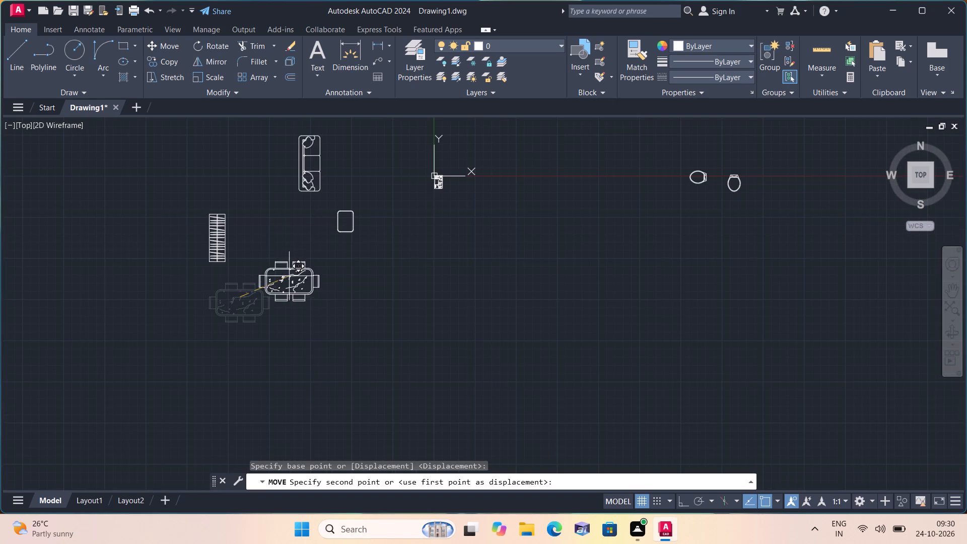
scroll(390, 168, "up", 3)
left_click(410, 192)
Scale the six-chair dining table down freehand to a small fraction of its size, from a base point near its upper-left chair.
scroll(476, 252, "up", 1)
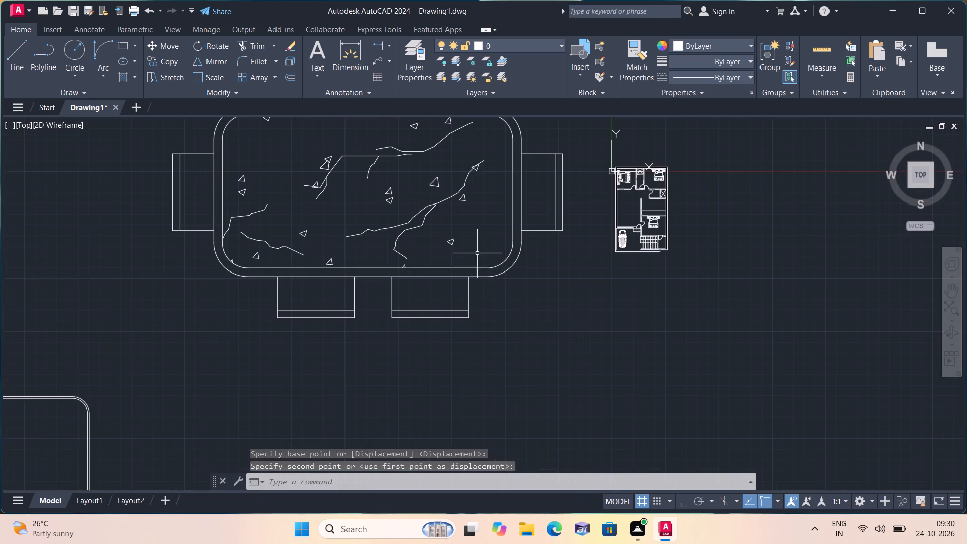
left_click(581, 349)
middle_click_drag(372, 194, 424, 301)
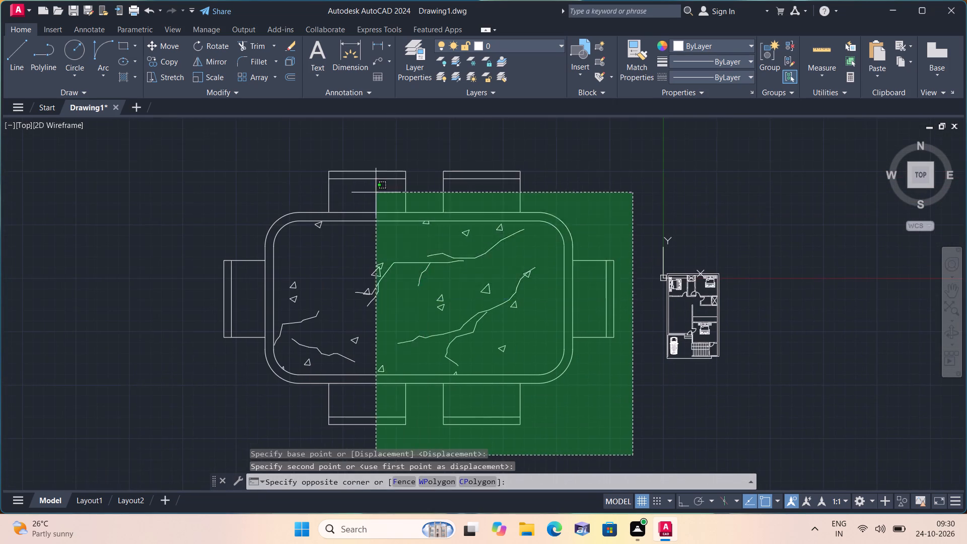
left_click(217, 151)
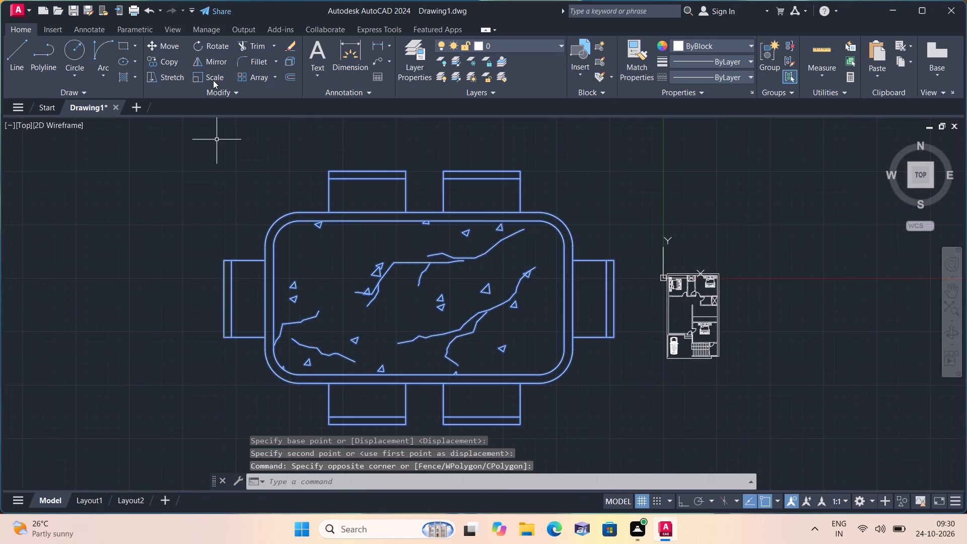
left_click(213, 80)
left_click(339, 221)
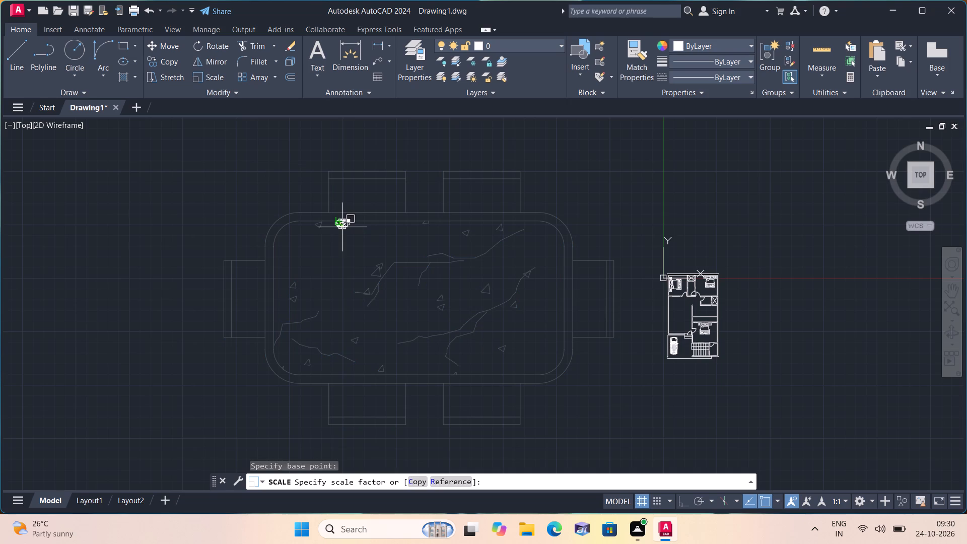
left_click(342, 227)
left_click(351, 226)
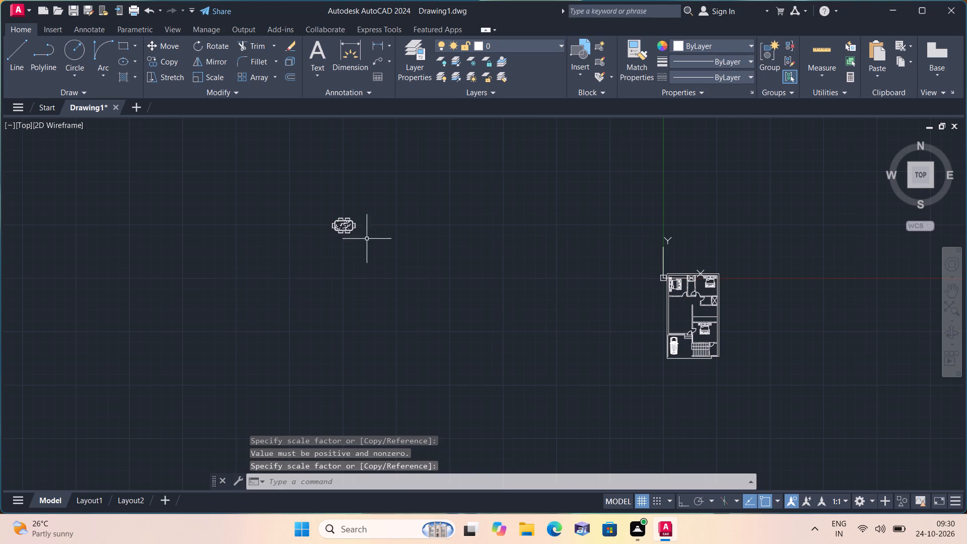
Move the scaled-down dining table to just outside the floor plan's left wall, level with the large central room.
left_click(380, 253)
left_click(310, 184)
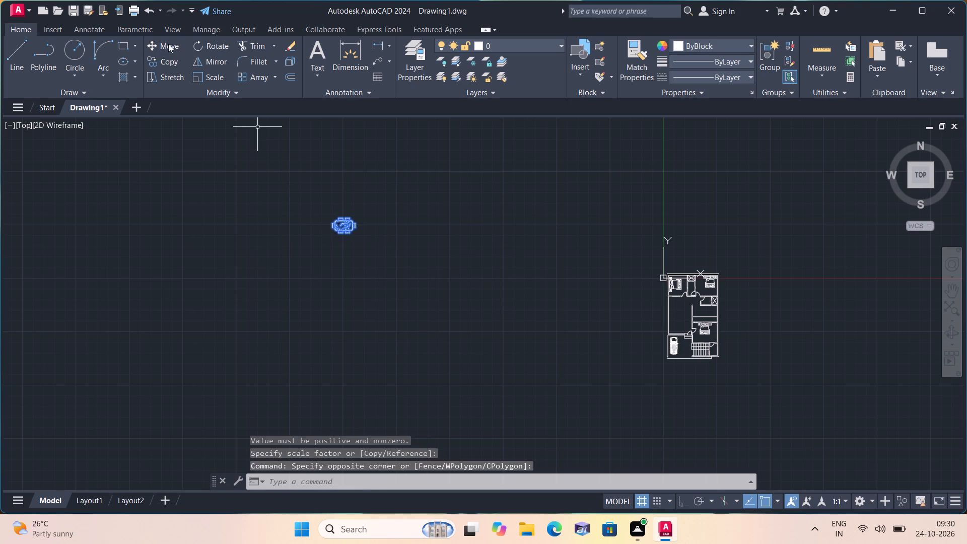
left_click(168, 44)
left_click(337, 223)
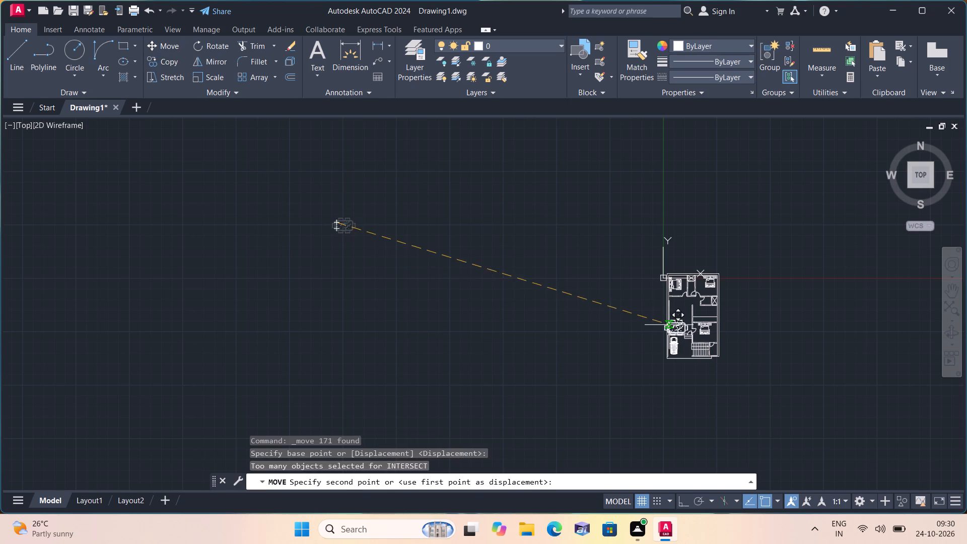
scroll(666, 317, "up", 3)
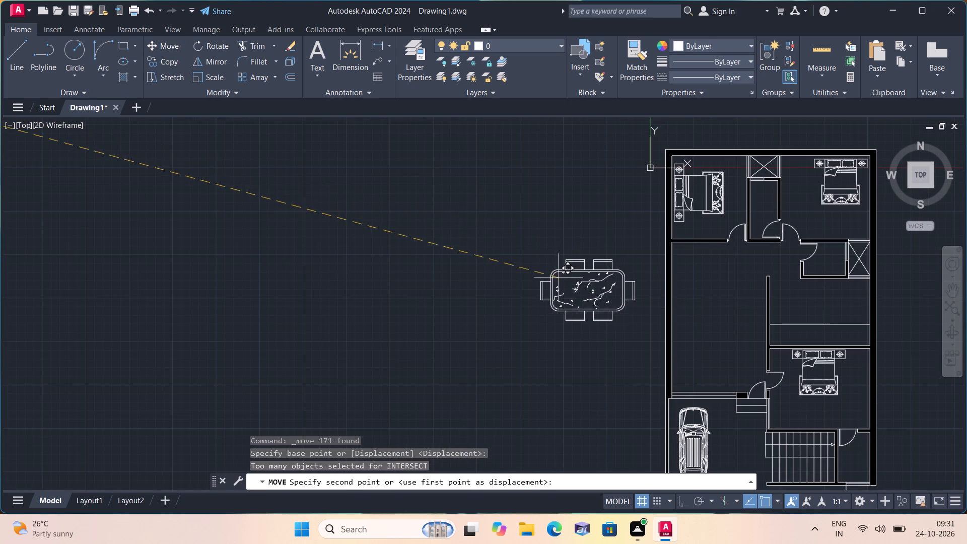
left_click(557, 277)
Scale the dining table beside the floor plan down freehand to about a quarter of its size, from a base point on the tabletop.
left_click(630, 333)
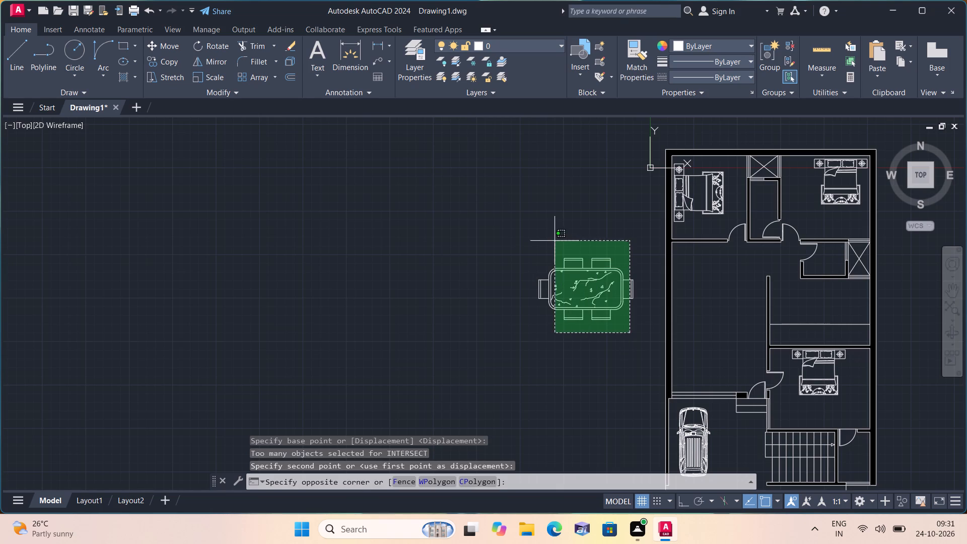
left_click(513, 232)
scroll(610, 307, "up", 1)
left_click(661, 322)
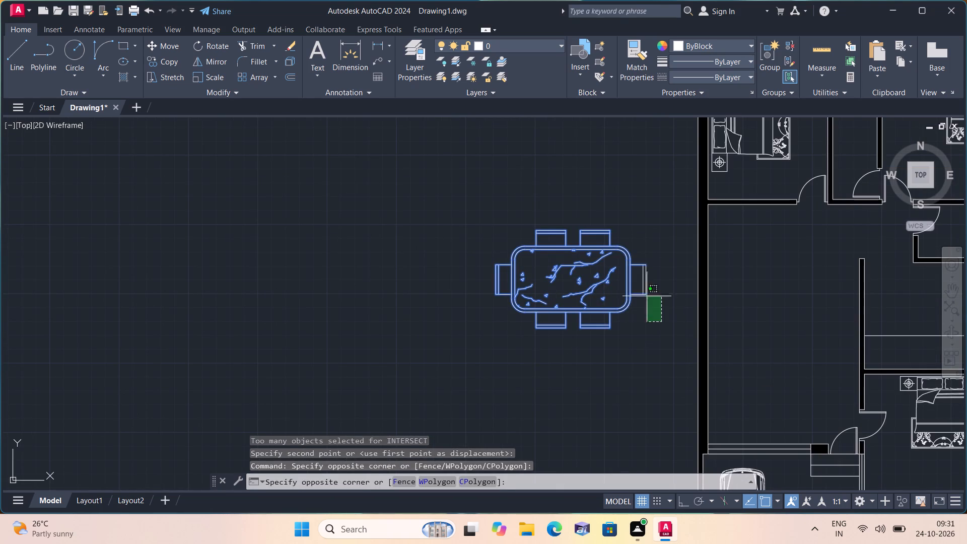
left_click(580, 222)
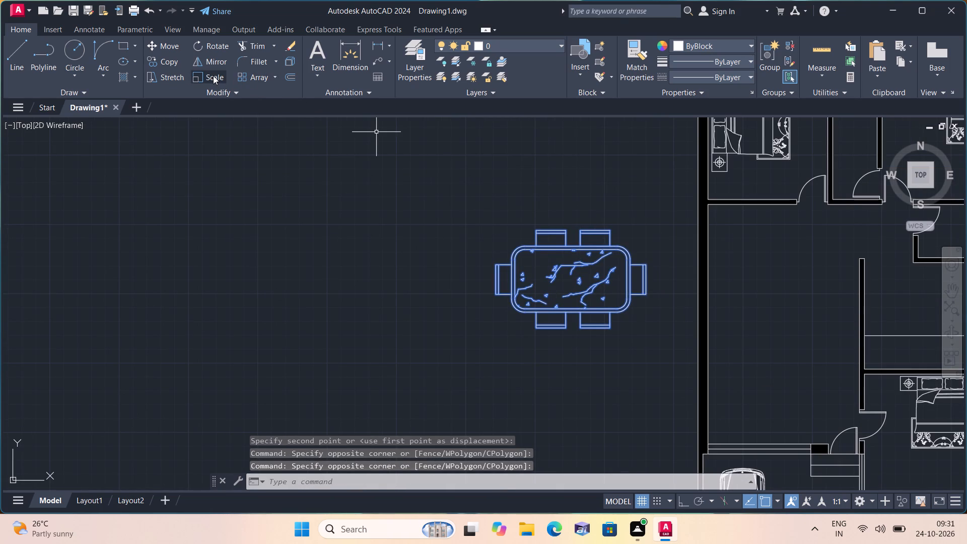
left_click(213, 75)
left_click(542, 275)
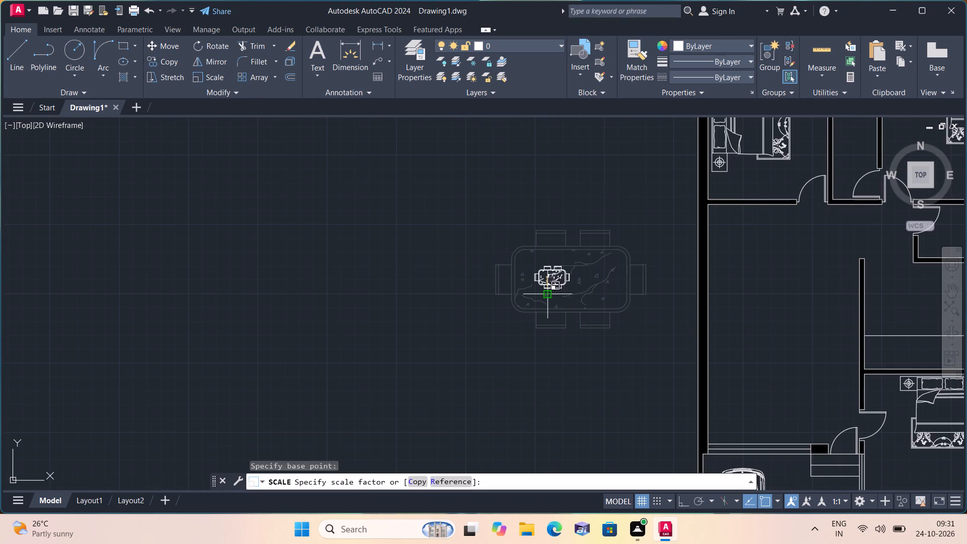
left_click(551, 297)
Move the small dining table into the large room directly below the upper-left bedroom.
left_click(597, 315)
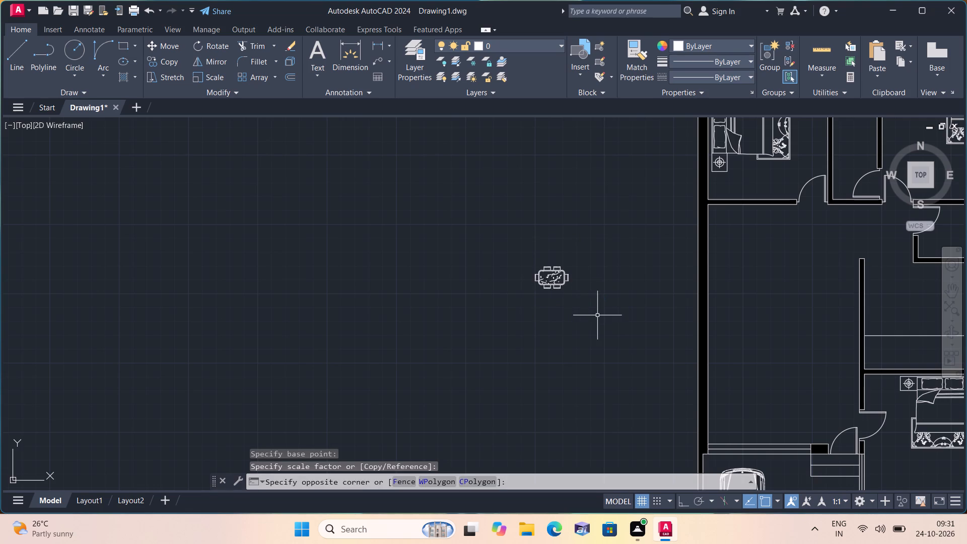
left_click(486, 219)
left_click(167, 49)
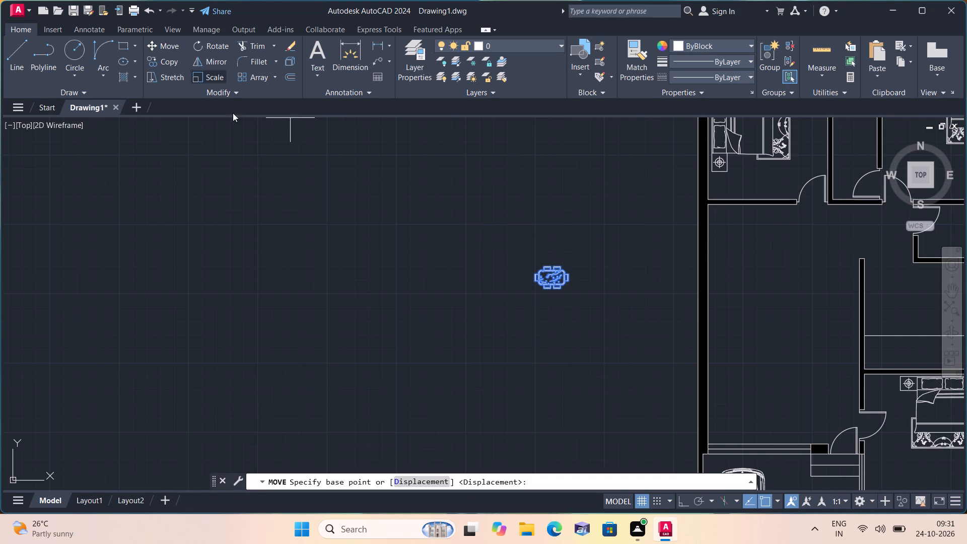
left_click(543, 280)
scroll(746, 274, "up", 1)
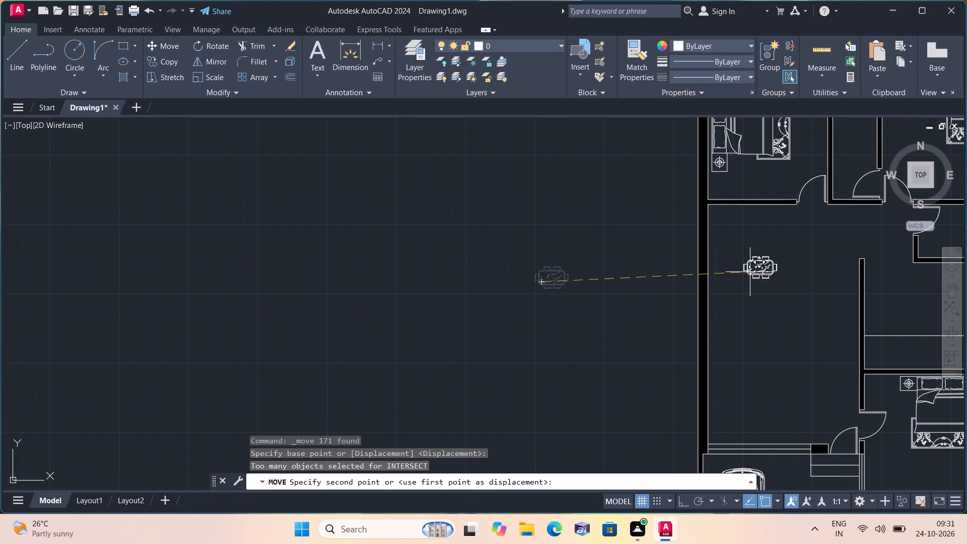
middle_click_drag(734, 275, 454, 348)
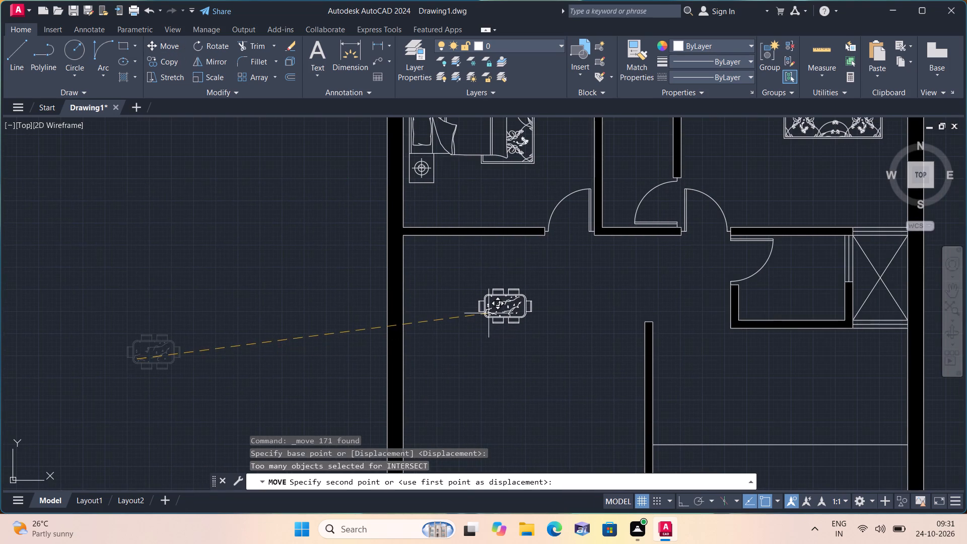
left_click(489, 317)
Scale the dining table in the large room up freehand to about two and a half times its size, from a base point on the tabletop.
scroll(543, 348, "up", 1)
left_click(543, 349)
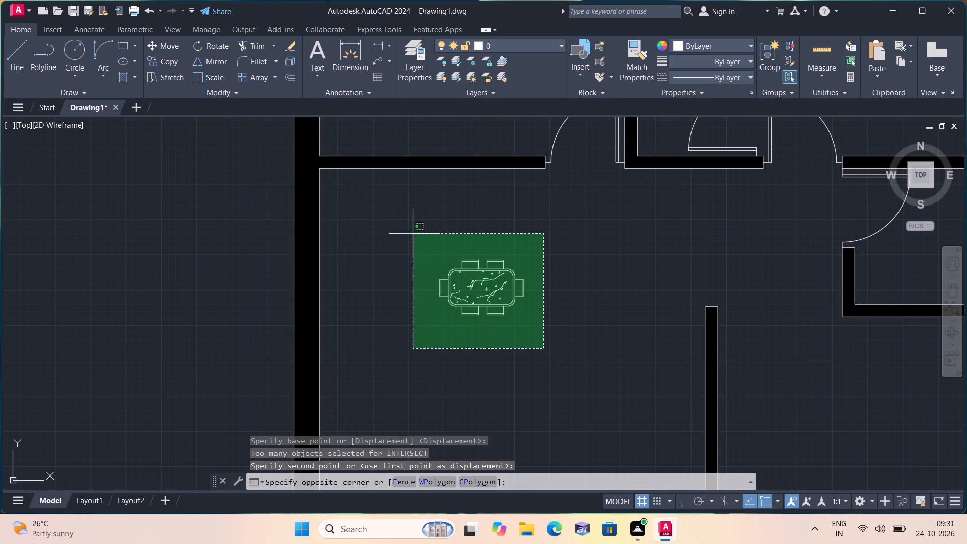
left_click(413, 234)
left_click(211, 73)
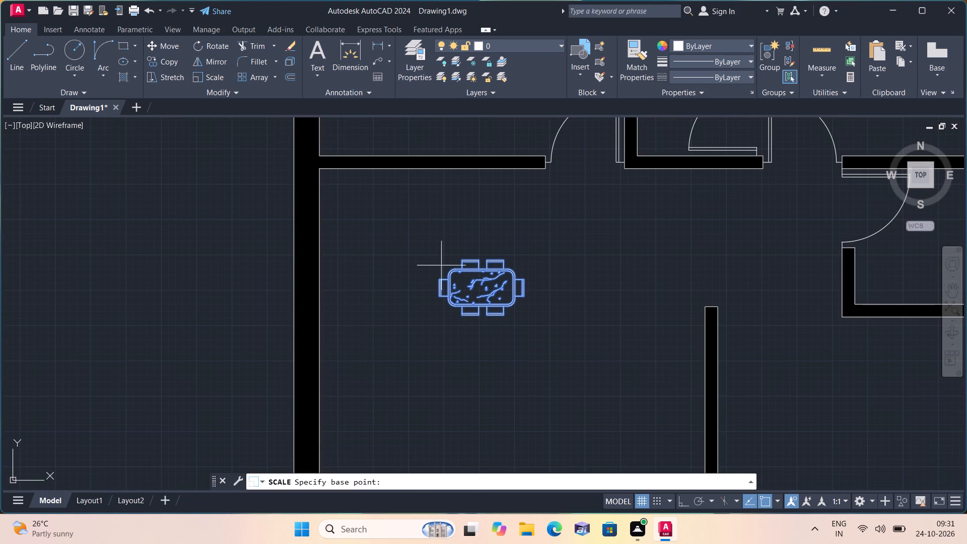
left_click(466, 281)
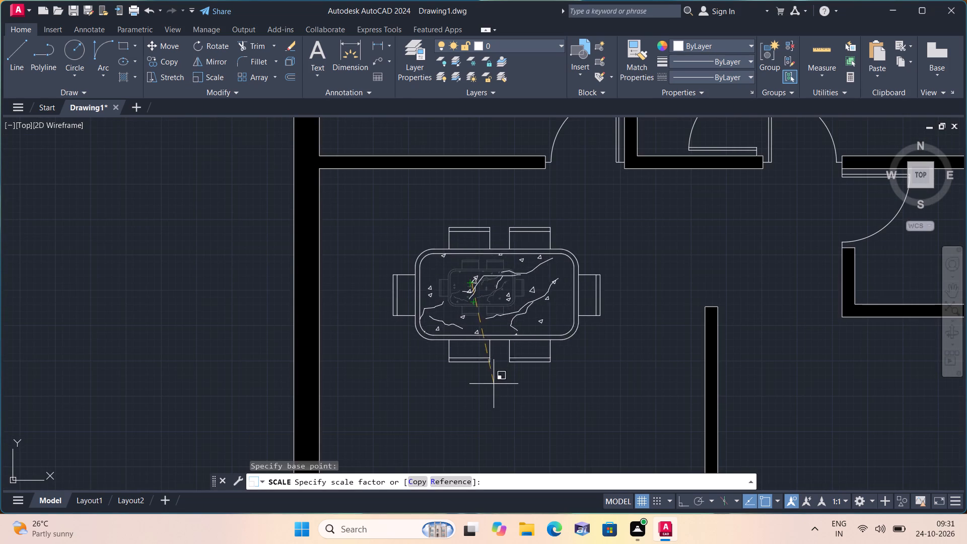
left_click(492, 390)
Move the enlarged dining table slightly up and left, closer to the large room's left wall.
left_click(659, 430)
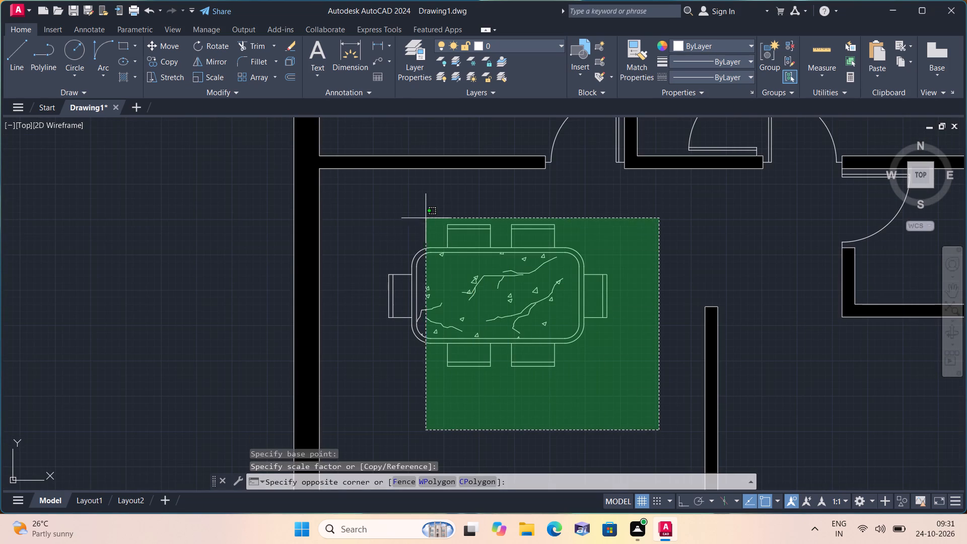
left_click(359, 199)
left_click(167, 44)
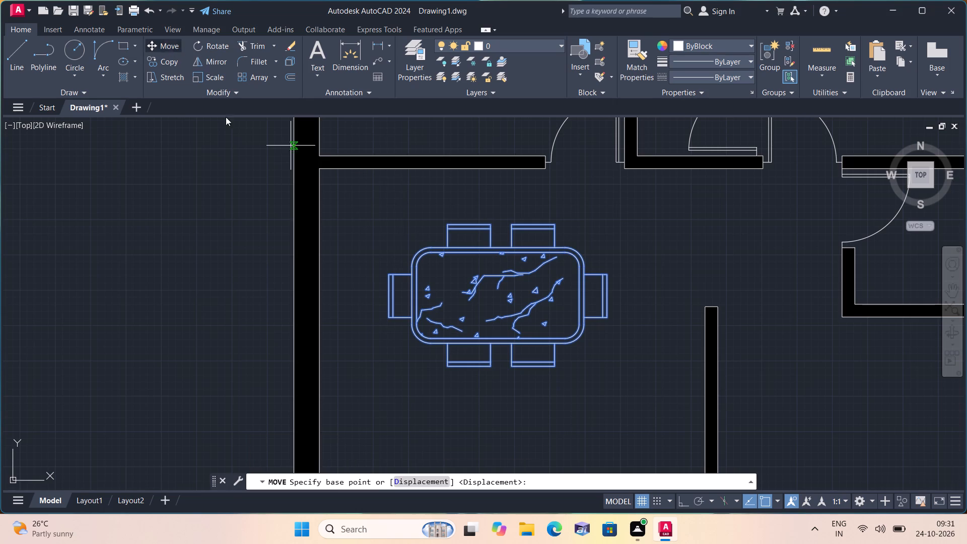
left_click(485, 267)
left_click(438, 250)
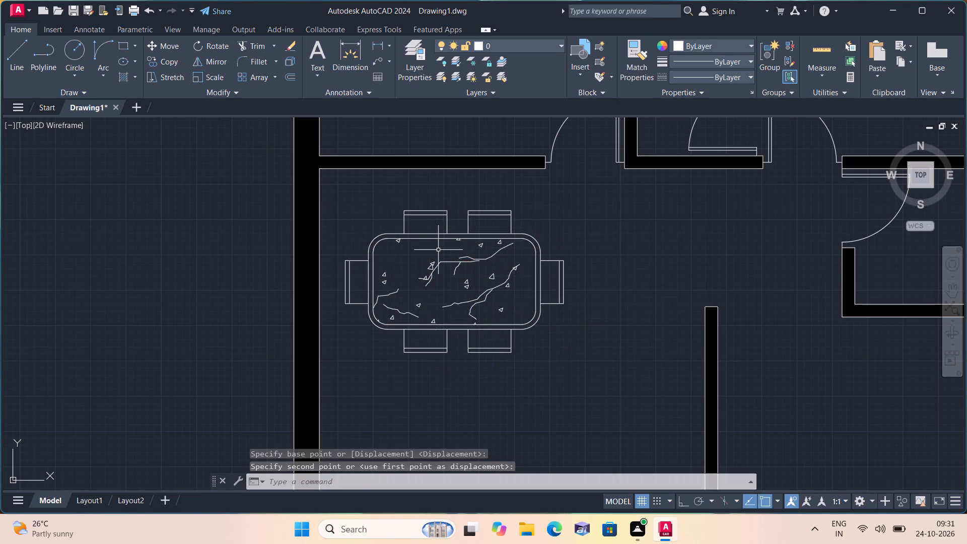
Move the toilet block with its hinge side facing up from the far right fixtures to just right of the floor plan.
scroll(438, 250, "down", 3)
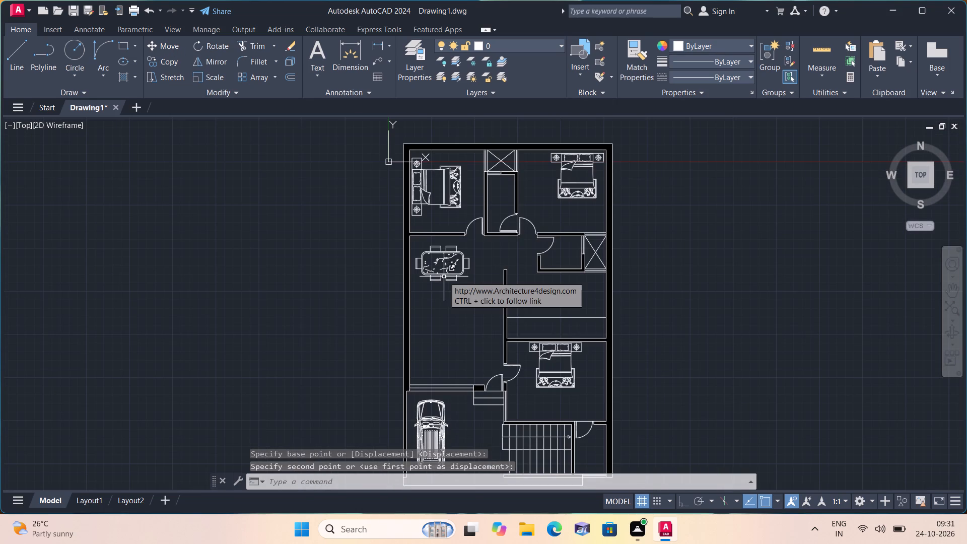
scroll(444, 277, "down", 1)
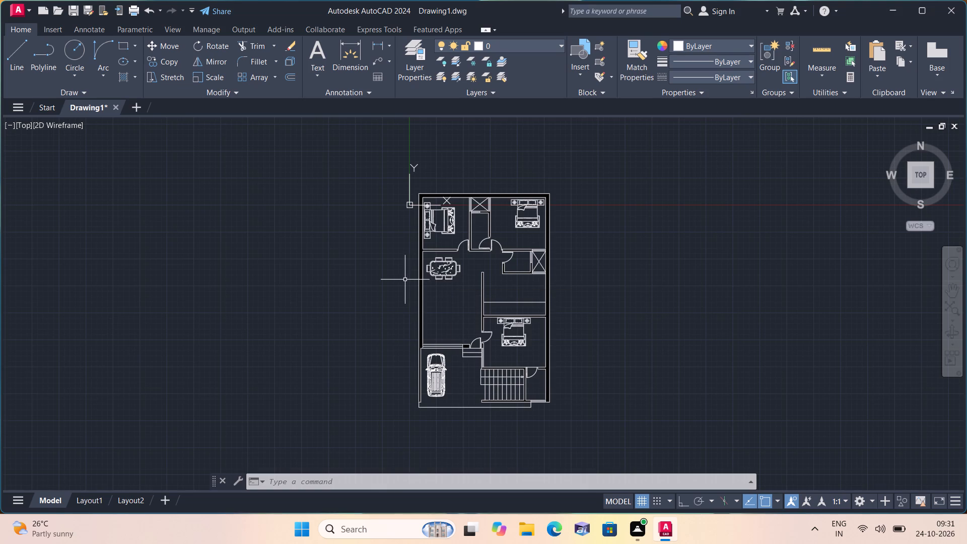
scroll(547, 299, "down", 5)
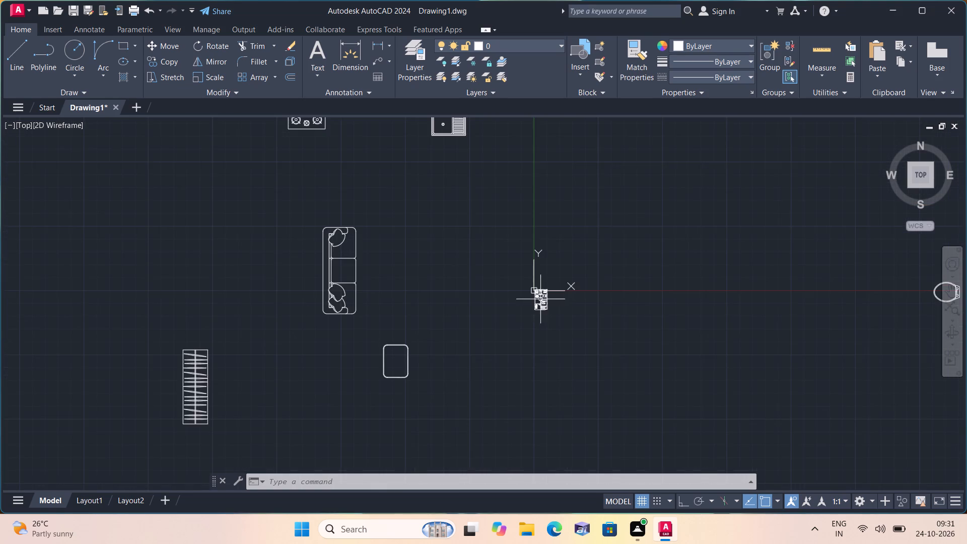
scroll(533, 306, "down", 2)
scroll(677, 304, "up", 2)
scroll(769, 311, "up", 2)
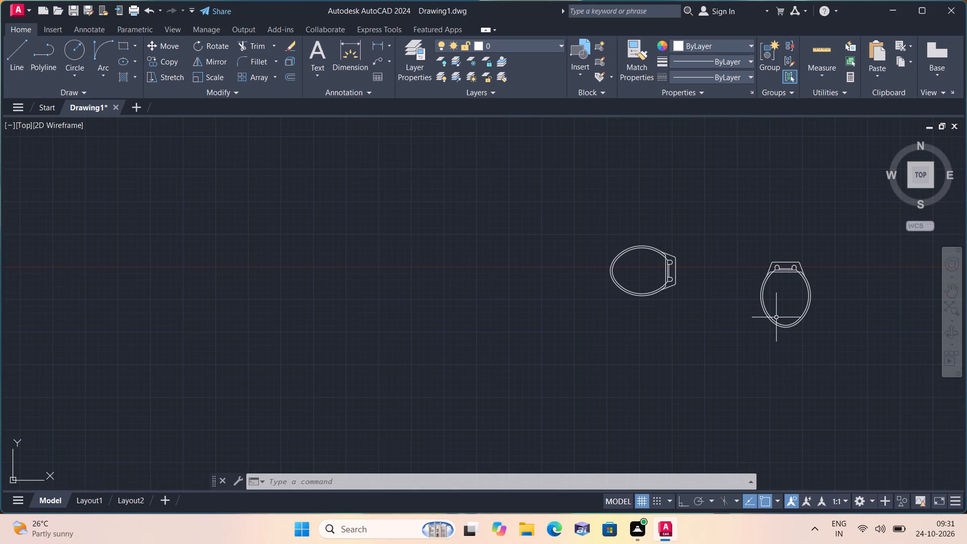
left_click(844, 353)
left_click(749, 224)
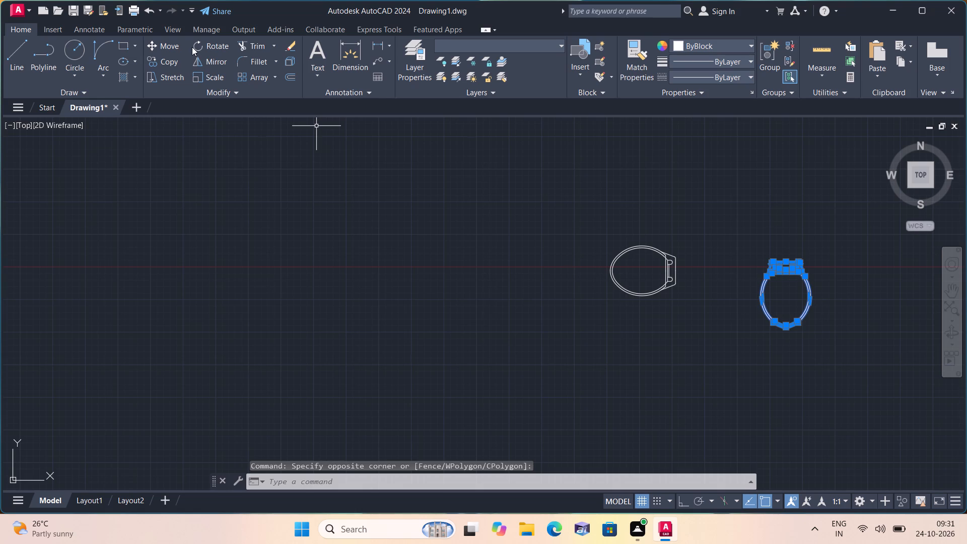
left_click(175, 45)
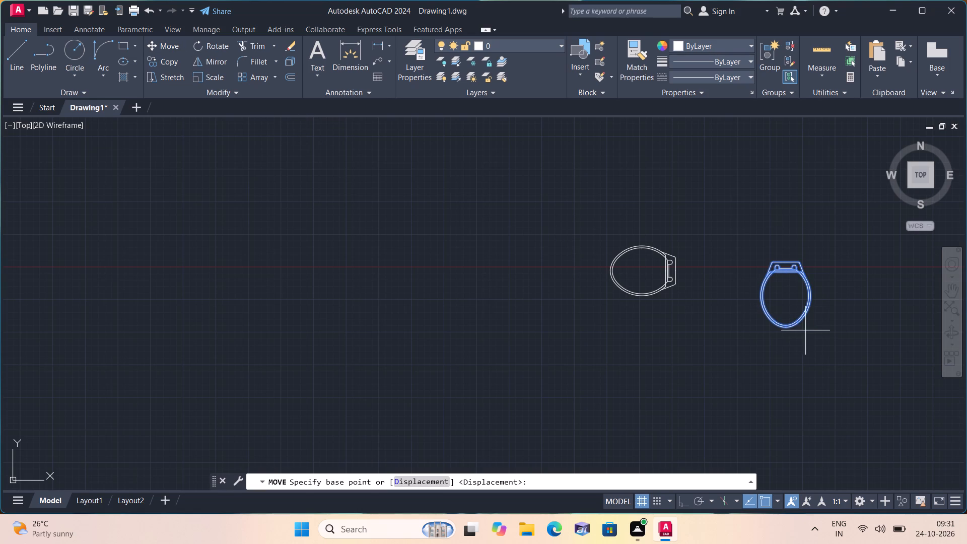
left_click(792, 300)
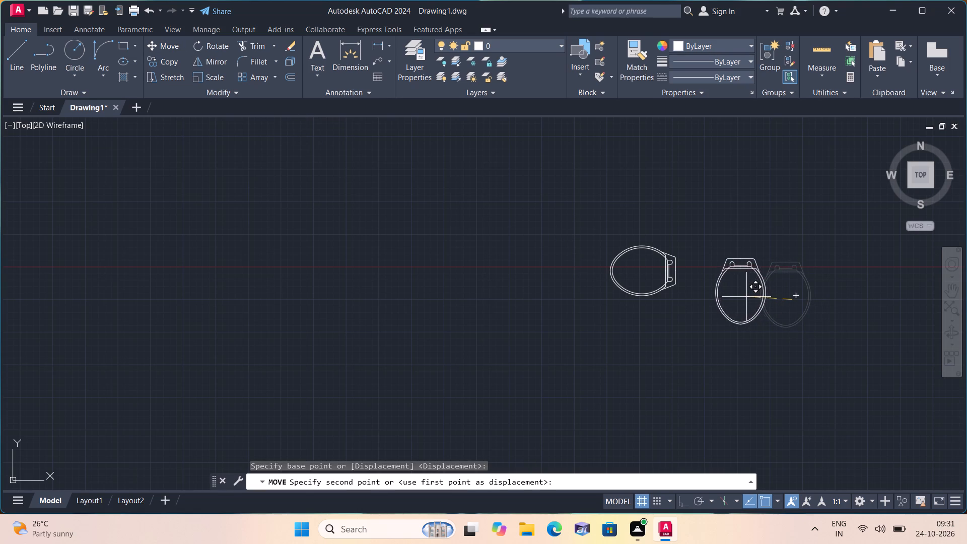
scroll(285, 241, "down", 3)
middle_click_drag(257, 239, 574, 232)
scroll(552, 234, "down", 1)
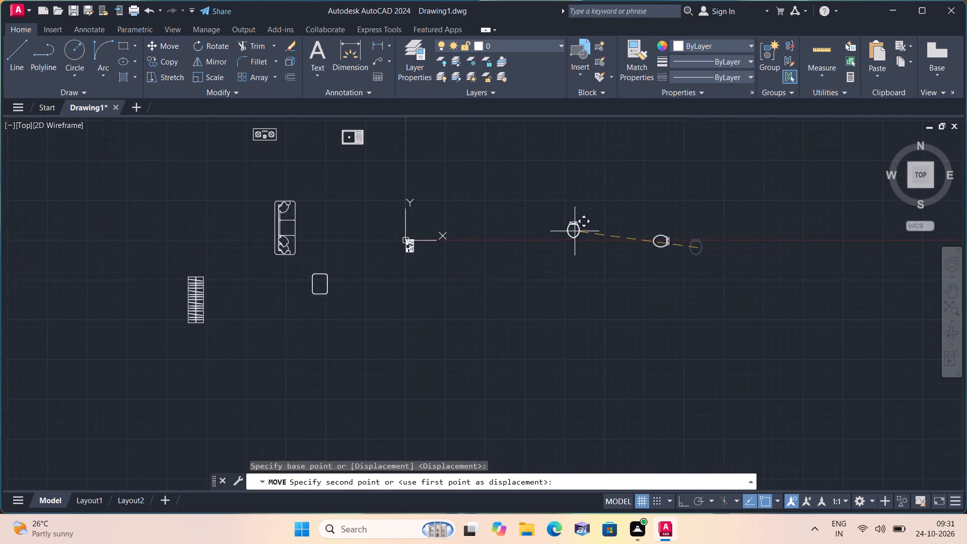
scroll(312, 297, "up", 2)
middle_click_drag(444, 211, 266, 324)
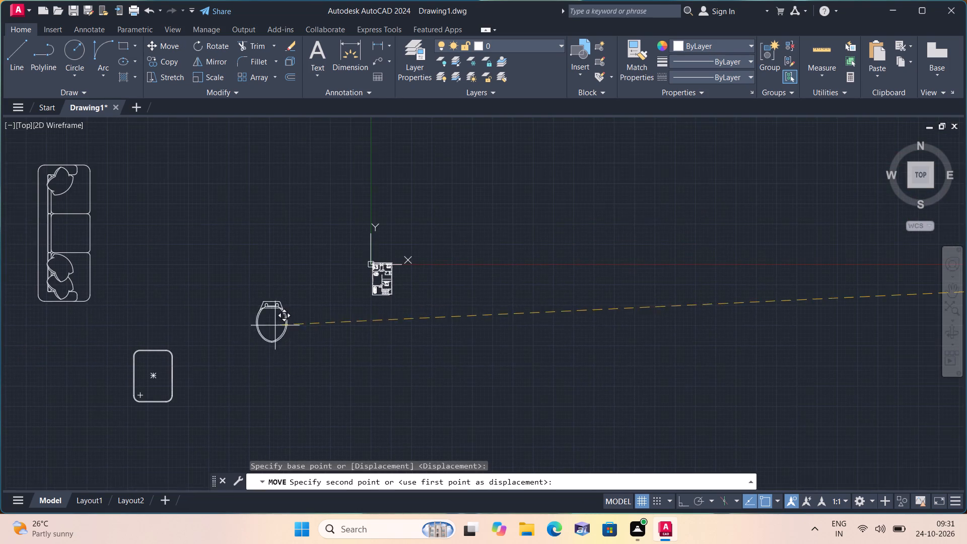
scroll(451, 294, "up", 2)
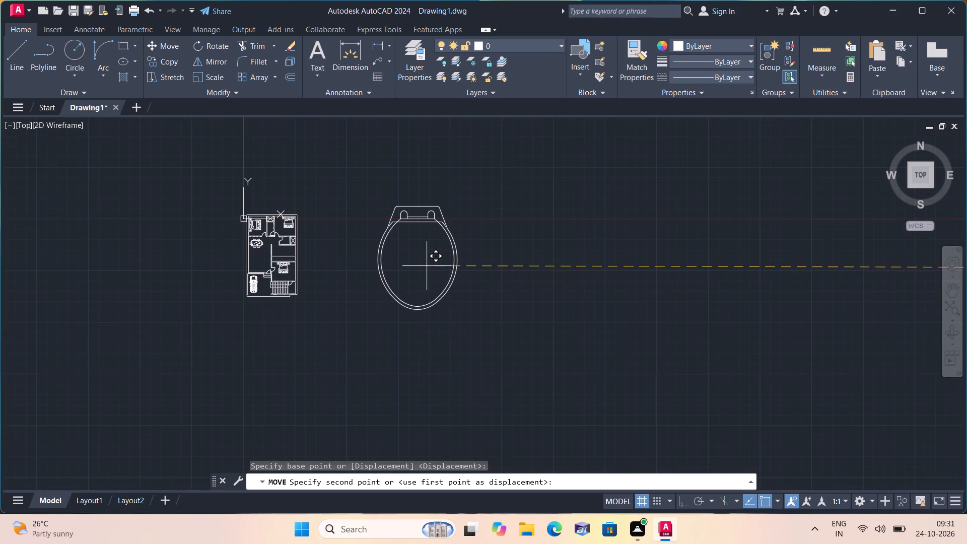
left_click(427, 266)
Scale the toilet down freehand to about one eighth of its size, from a base point at the bowl's upper-left rim.
scroll(427, 266, "up", 1)
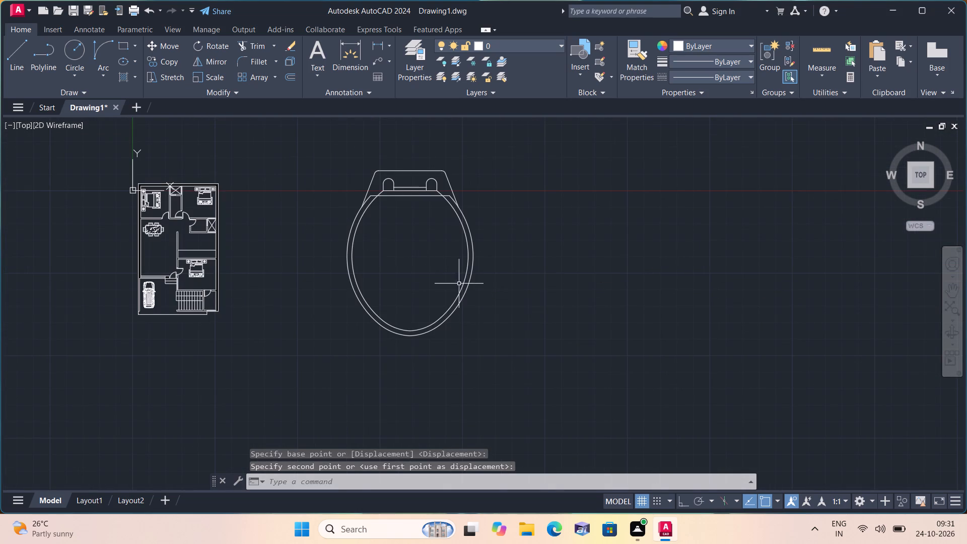
left_click(527, 322)
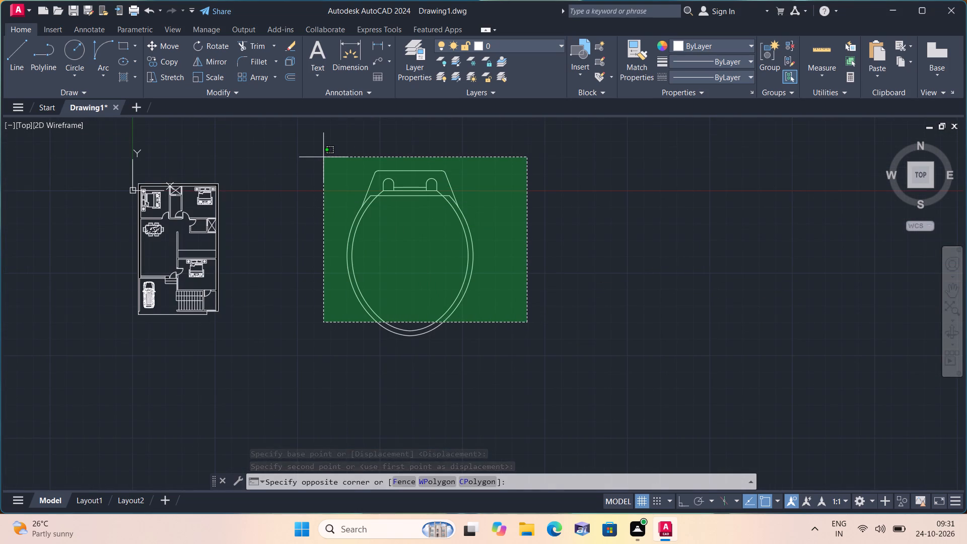
left_click(323, 157)
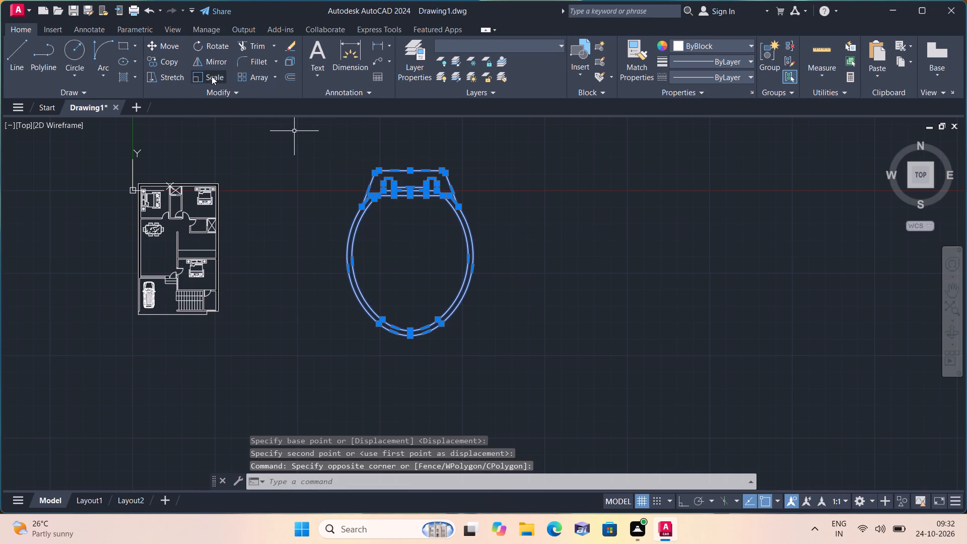
left_click(212, 76)
left_click(367, 210)
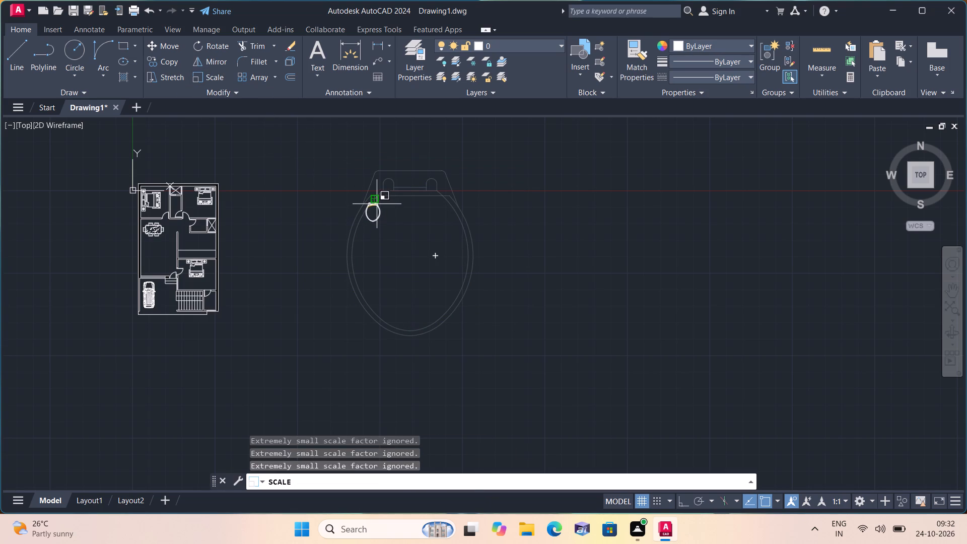
scroll(377, 204, "up", 1)
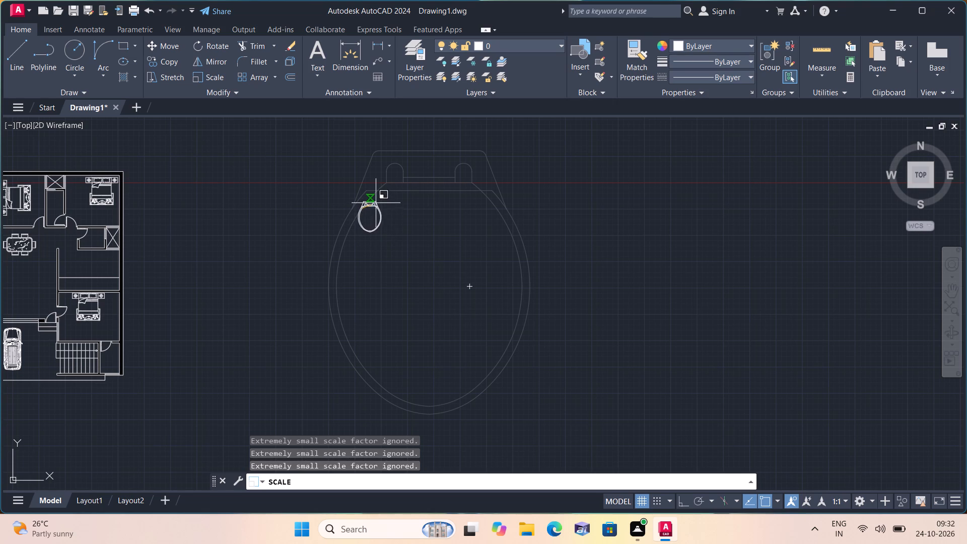
left_click(375, 220)
Scale the small toilet down freehand to about two thirds of its size, from a base point inside the bowl.
scroll(375, 220, "up", 1)
left_click(415, 257)
left_click(331, 177)
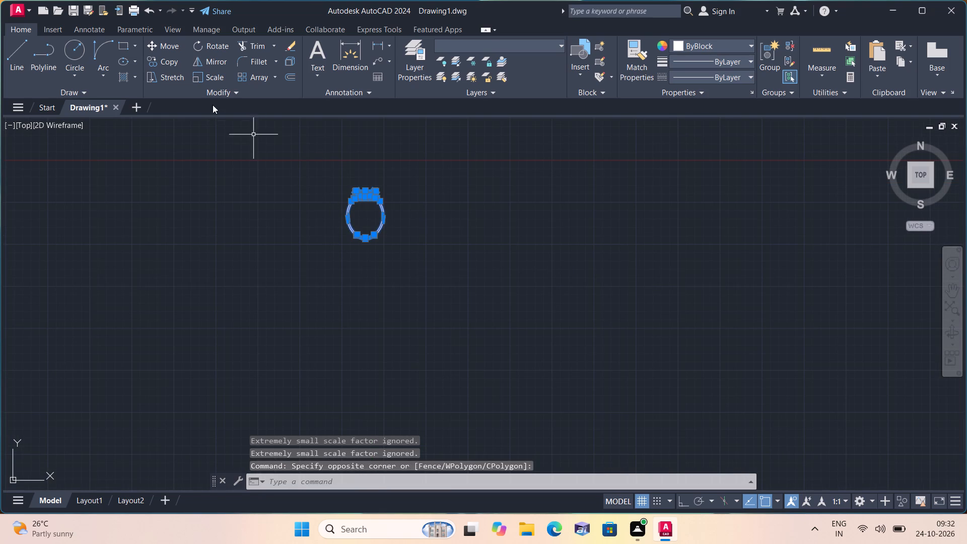
left_click(214, 77)
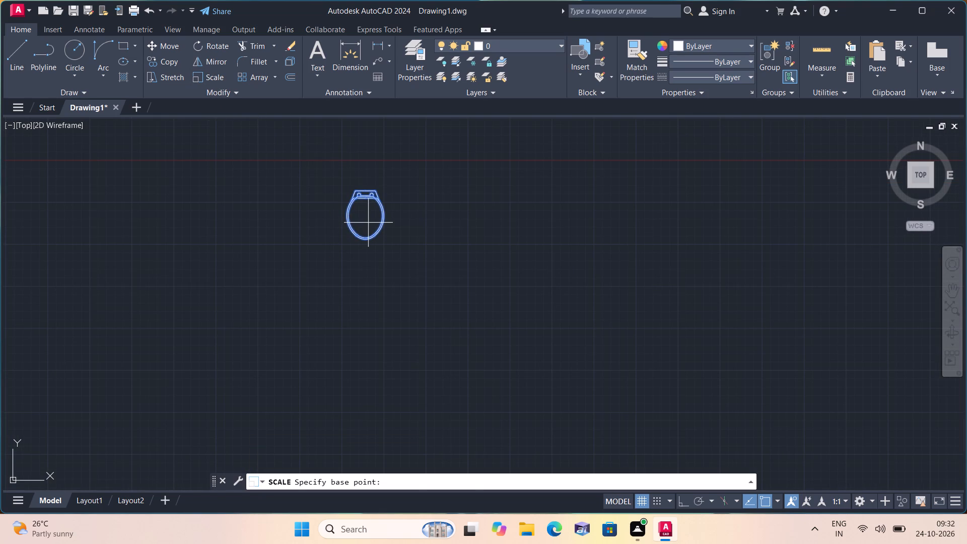
left_click(368, 221)
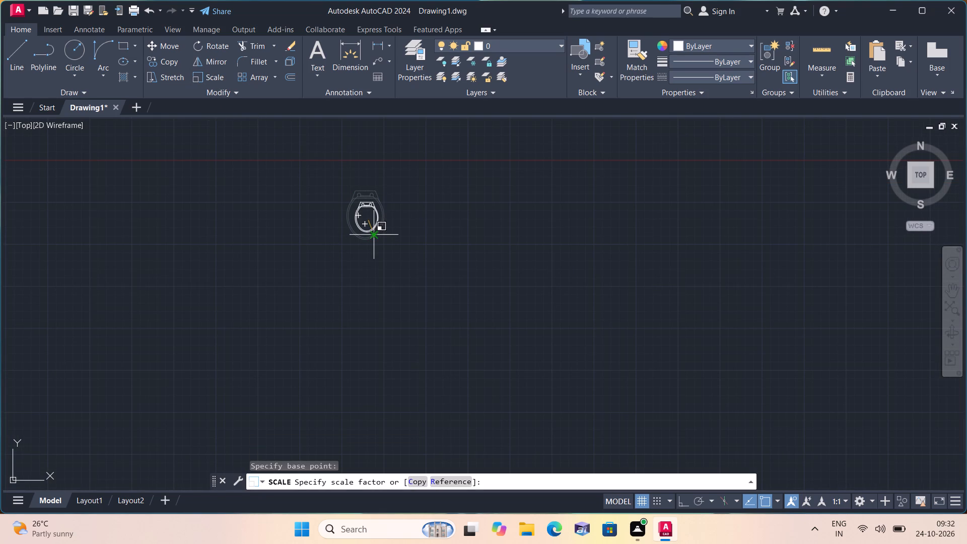
left_click(372, 232)
Move the toilet to just outside the floor plan's right wall, level with the small room beside the X-crossed shaft.
left_click(385, 236)
left_click(325, 165)
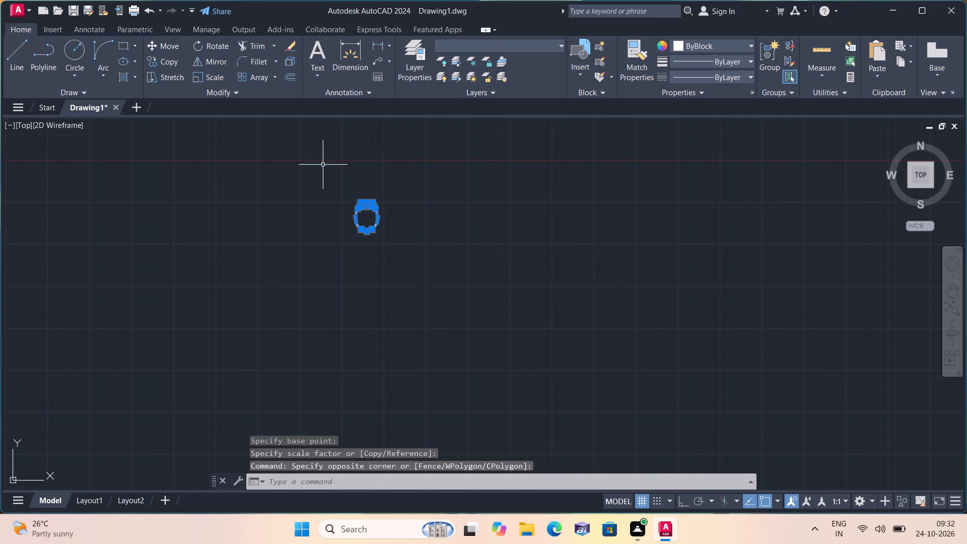
left_click(169, 45)
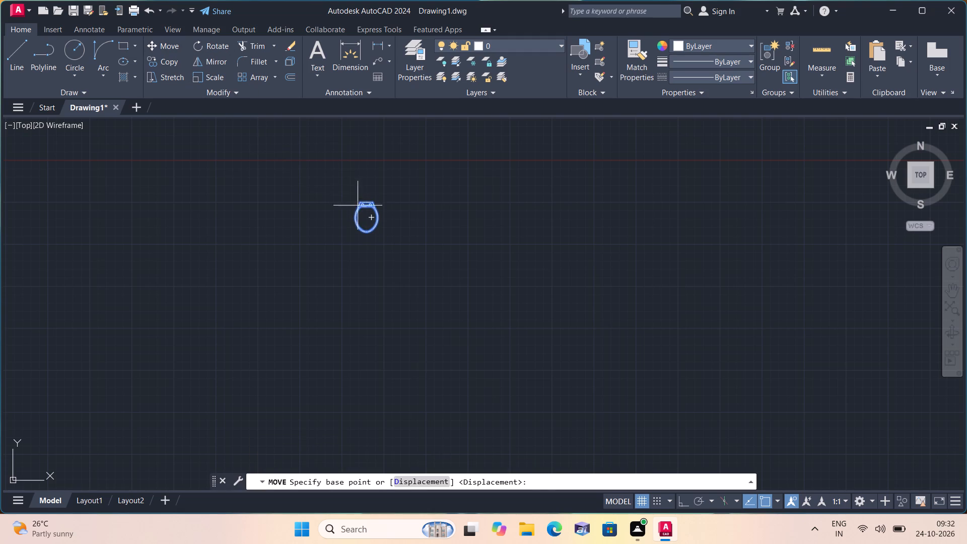
left_click(361, 214)
scroll(361, 214, "down", 3)
scroll(231, 240, "up", 2)
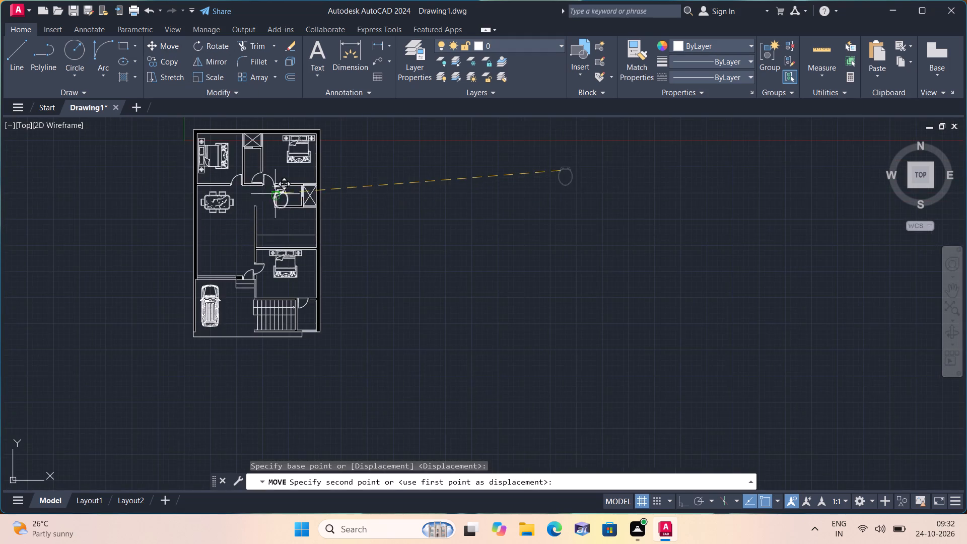
scroll(287, 192, "up", 2)
left_click(448, 206)
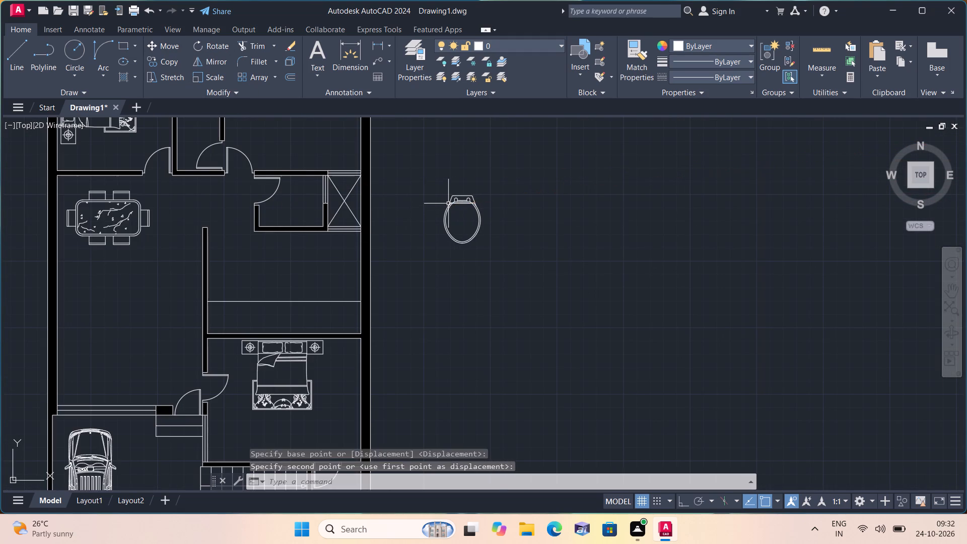
Scale the toilet outside the right wall down freehand to about half its size, from a base point inside the bowl.
left_click_drag(422, 176, 427, 185)
left_click(509, 267)
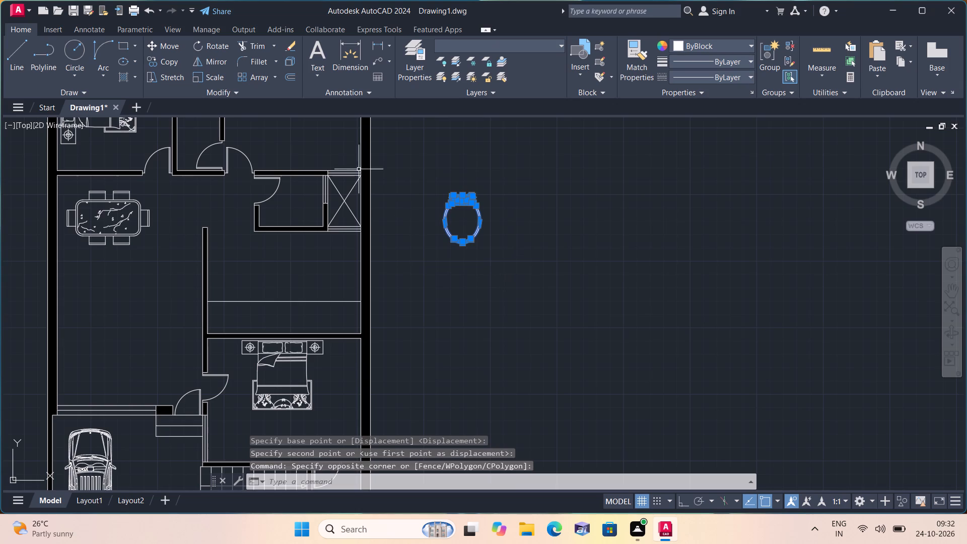
left_click(217, 79)
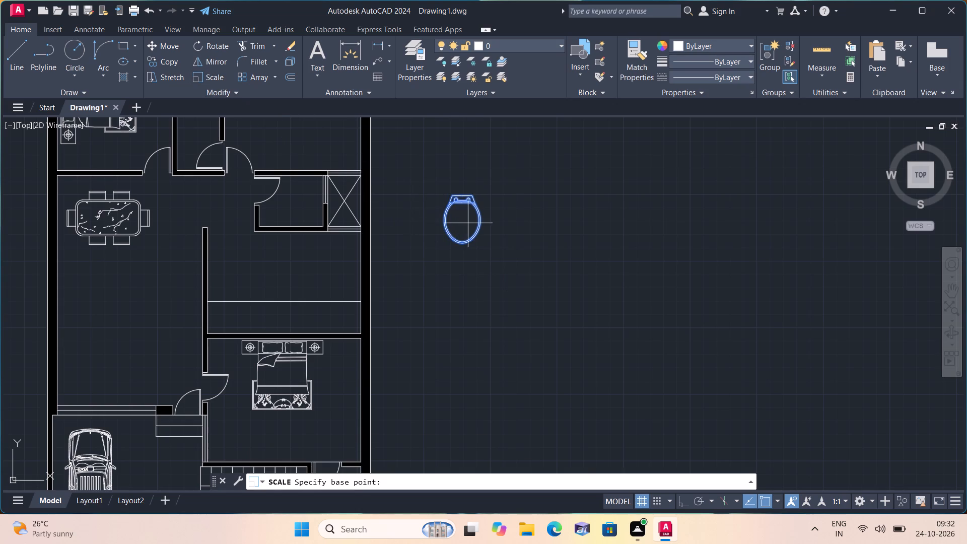
scroll(468, 223, "up", 1)
left_click(463, 214)
left_click(470, 231)
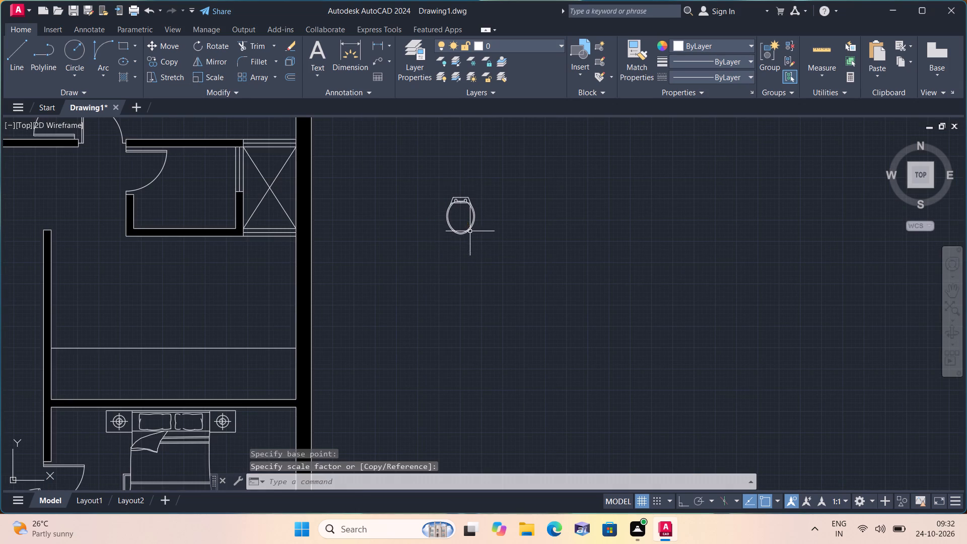
Move the toilet into the small room beside the middle X-crossed shaft, with its hinge side against the upper wall.
left_click_drag(504, 256, 496, 248)
left_click(419, 165)
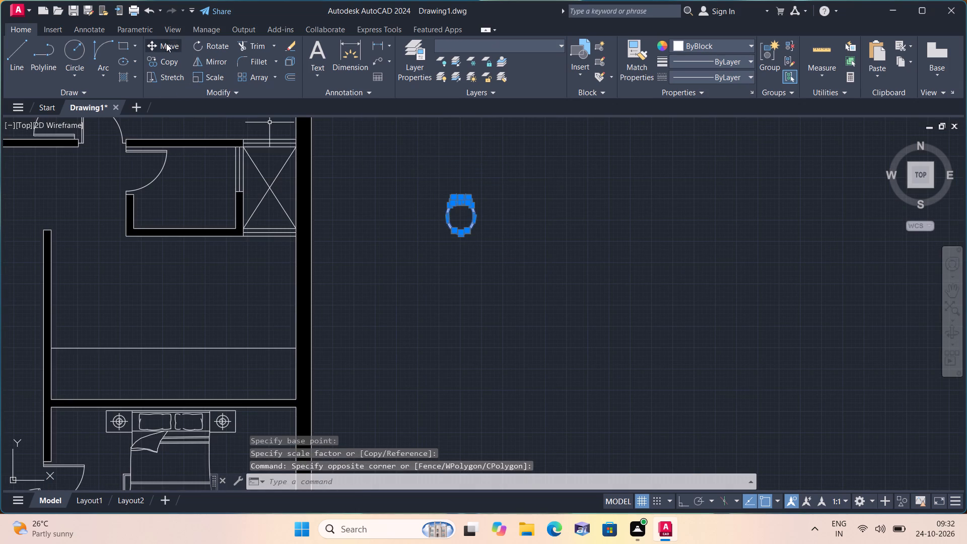
left_click(166, 45)
left_click(460, 214)
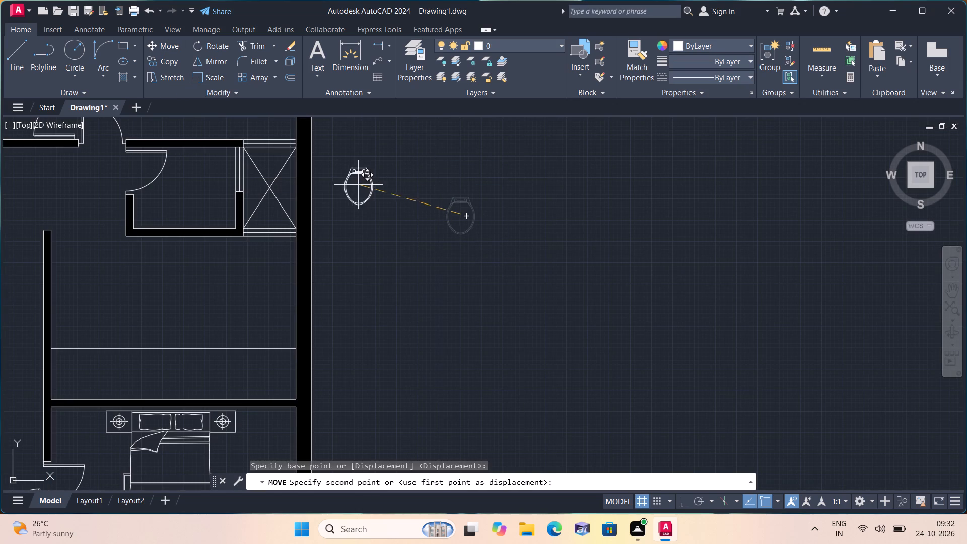
scroll(242, 171, "up", 2)
middle_click_drag(206, 170, 363, 280)
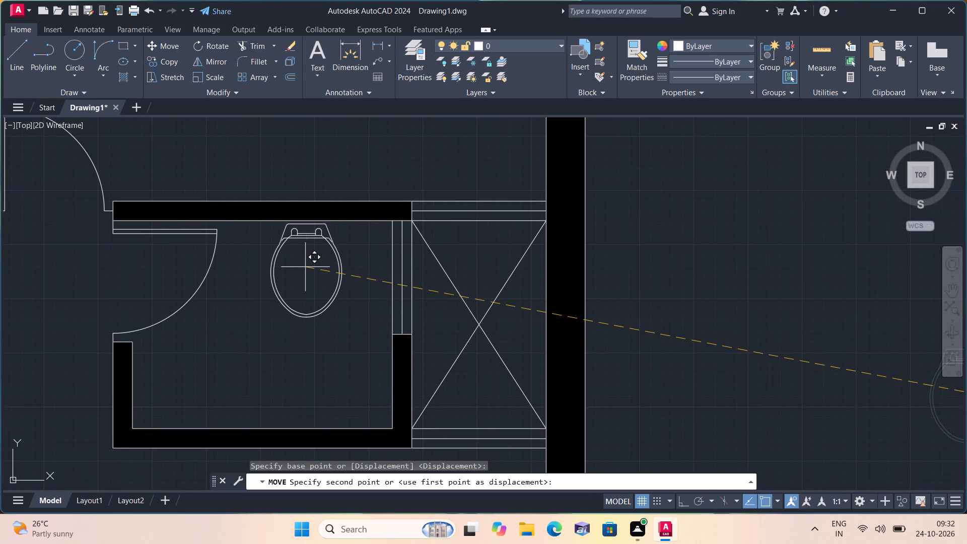
left_click(305, 267)
scroll(308, 264, "down", 6)
scroll(383, 290, "down", 3)
scroll(563, 352, "down", 1)
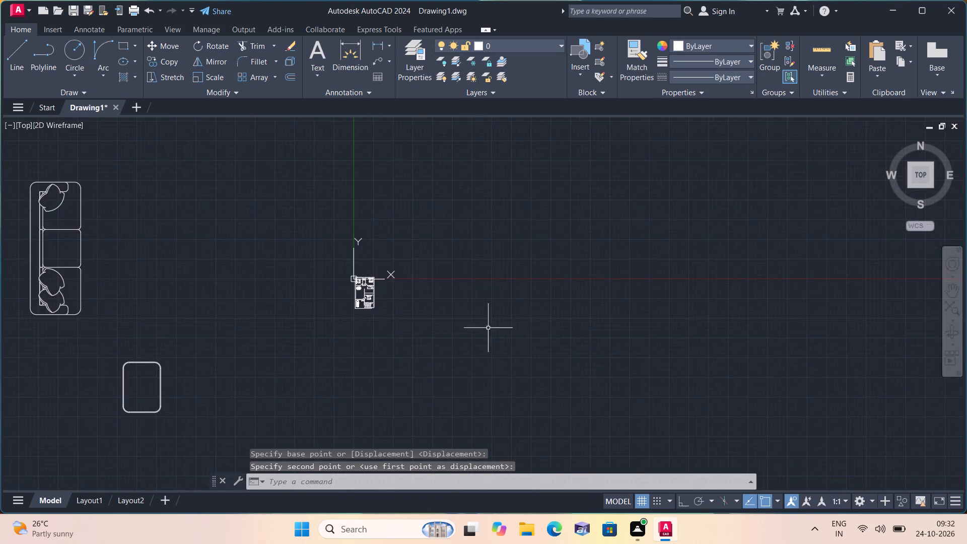
Move the large toilet lying far outside the floor plan to just beside the plan's right wall.
scroll(573, 352, "down", 1)
scroll(767, 342, "up", 1)
left_click(768, 343)
left_click(668, 264)
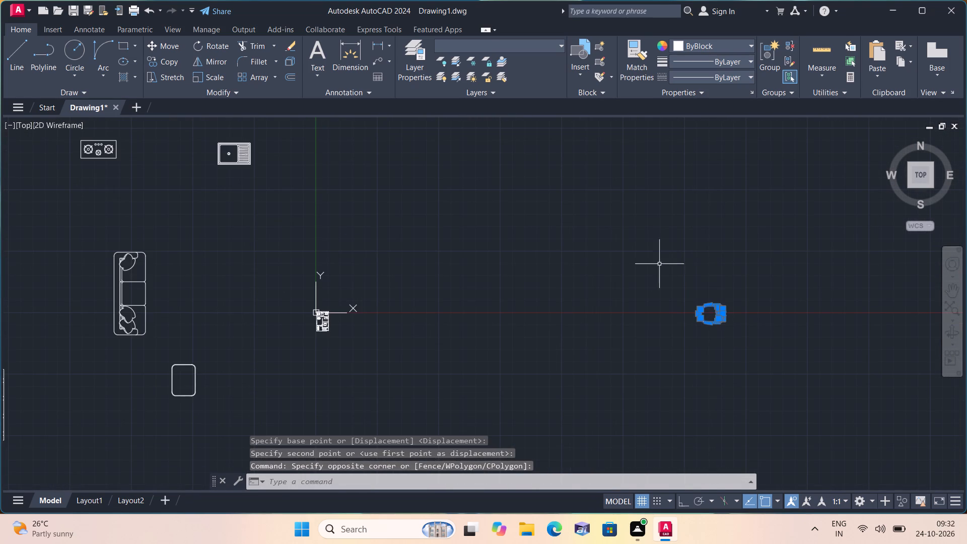
left_click(167, 46)
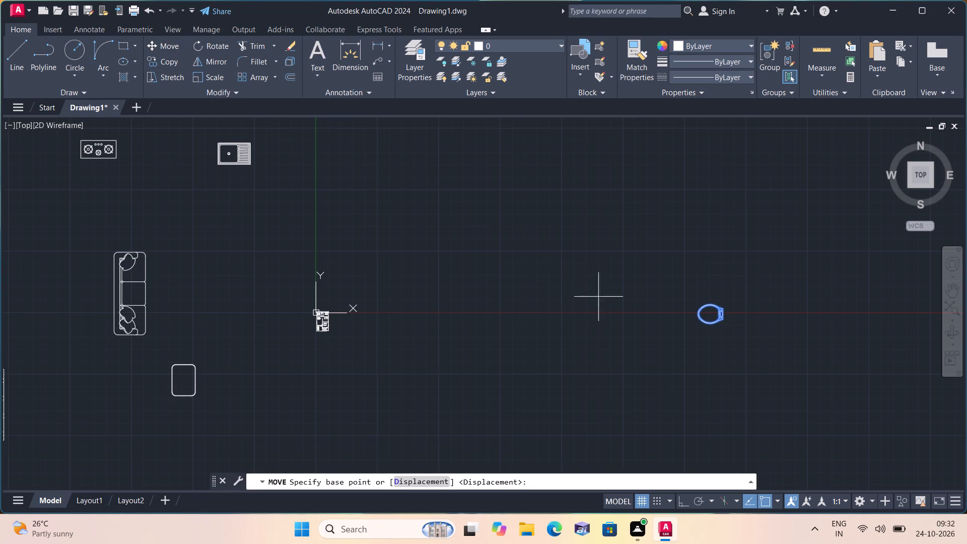
left_click(702, 316)
scroll(333, 341, "up", 3)
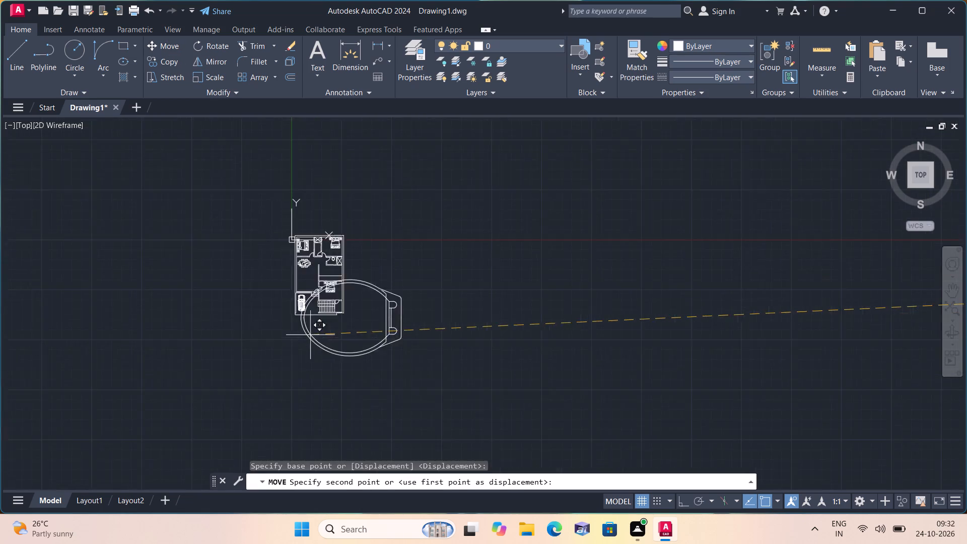
scroll(311, 315, "up", 2)
left_click(498, 311)
middle_click_drag(516, 311, 357, 292)
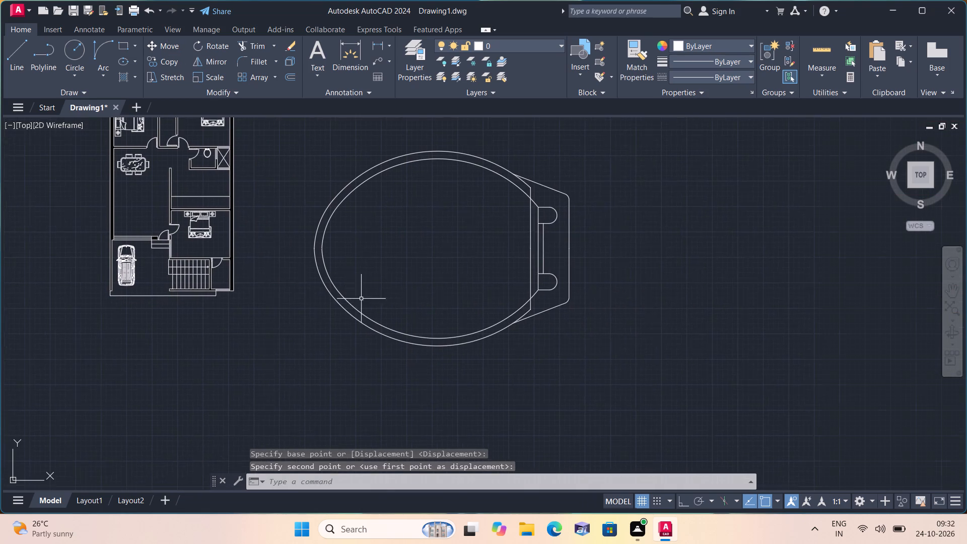
Scale the large toilet down freehand to about one thirtieth of its size, from a base point inside the bowl.
left_click_drag(669, 413, 654, 385)
left_click(444, 157)
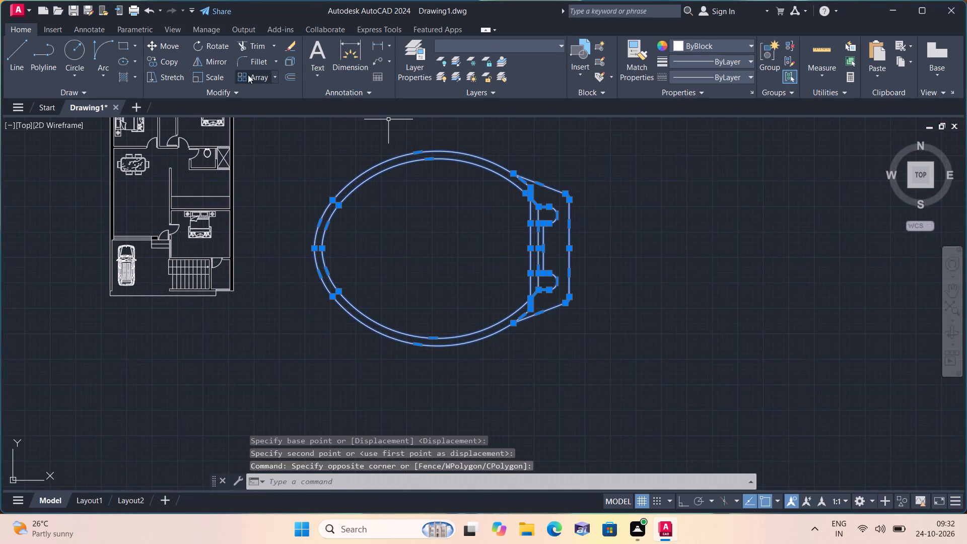
left_click(218, 75)
left_click(365, 228)
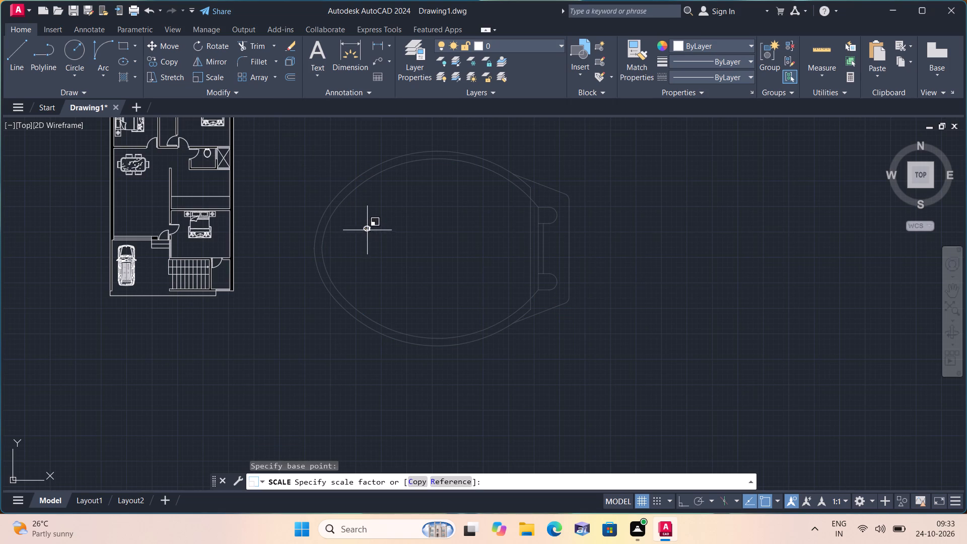
scroll(366, 231, "up", 1)
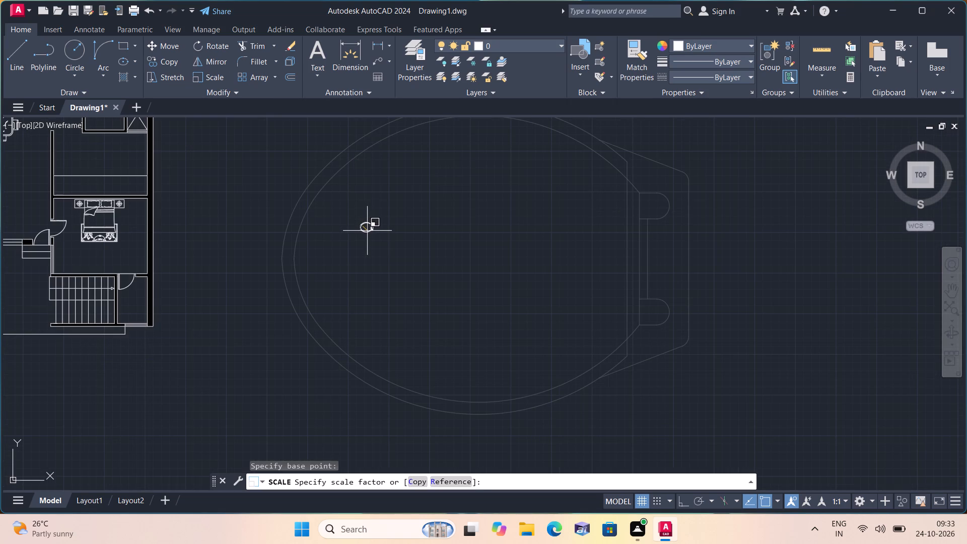
left_click(367, 231)
Copy the scaled toilet into the small room beside the staircase, with its hinge side against the right wall.
left_click(390, 239)
left_click(347, 191)
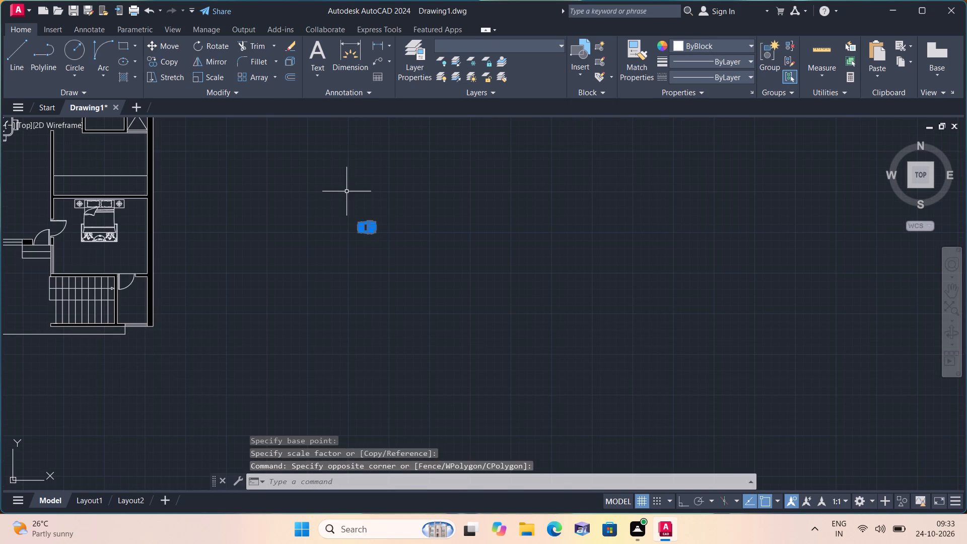
scroll(381, 210, "down", 1)
scroll(518, 229, "down", 1)
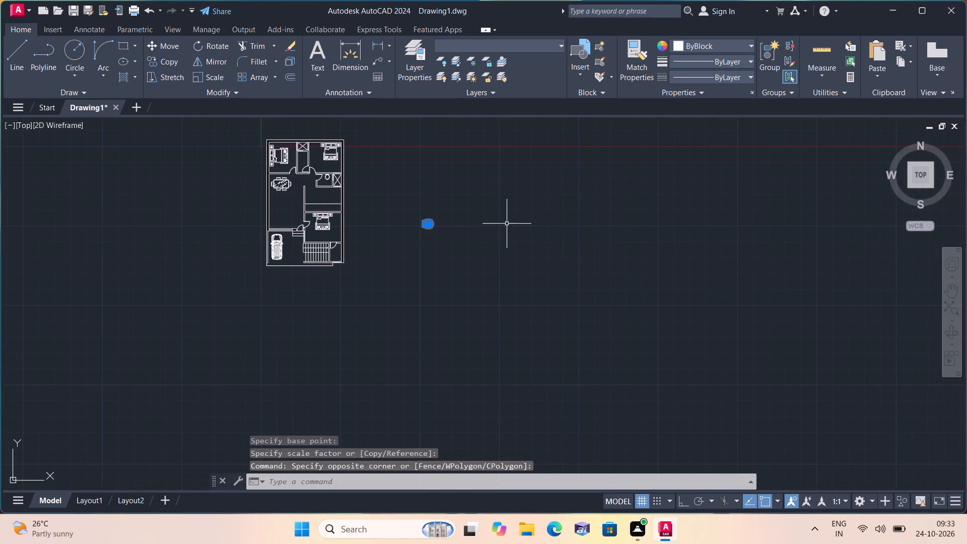
left_click(172, 62)
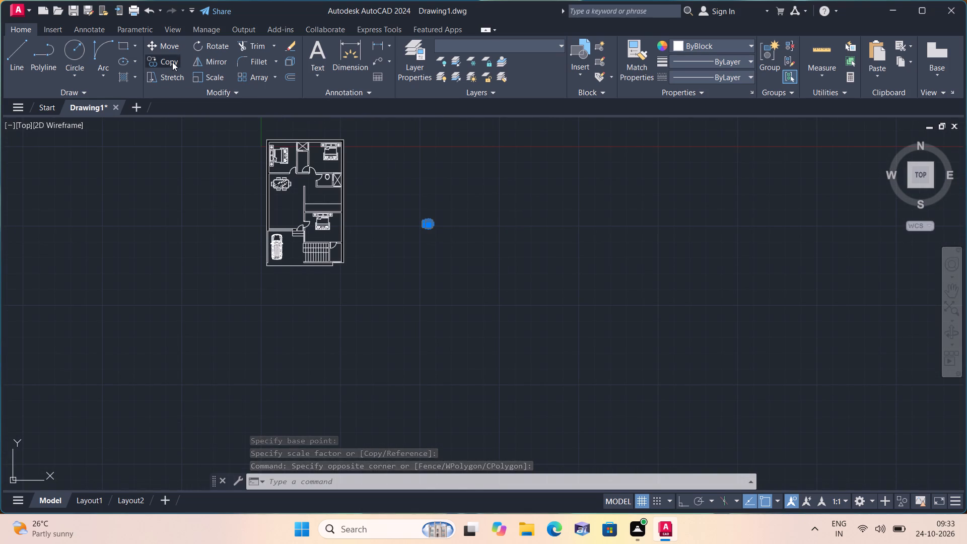
scroll(408, 224, "up", 3)
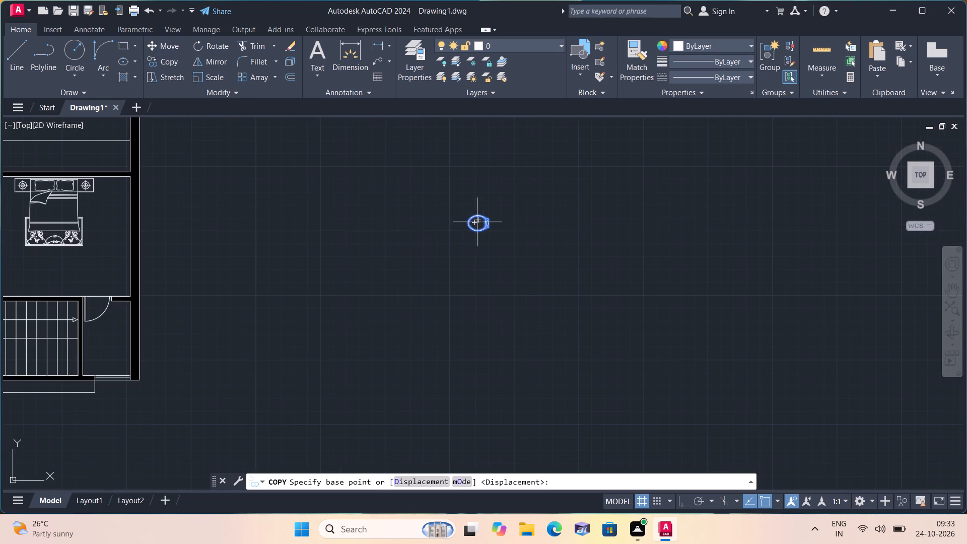
left_click(485, 223)
scroll(117, 323, "up", 1)
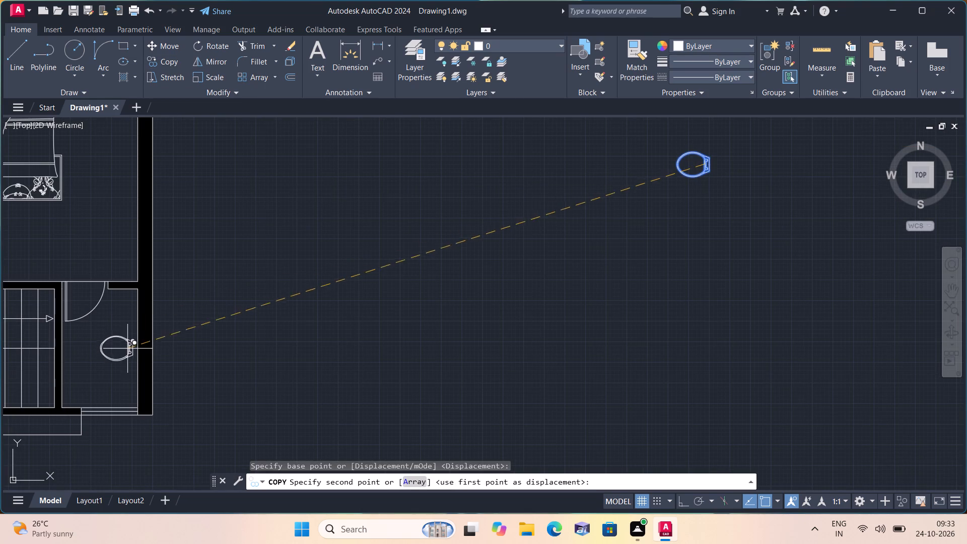
left_click(130, 355)
Place another copy of the toilet in the small room beside the middle X-crossed shaft, with its hinge side against the shaft-side wall.
scroll(161, 283, "down", 2)
middle_click_drag(205, 273, 217, 285)
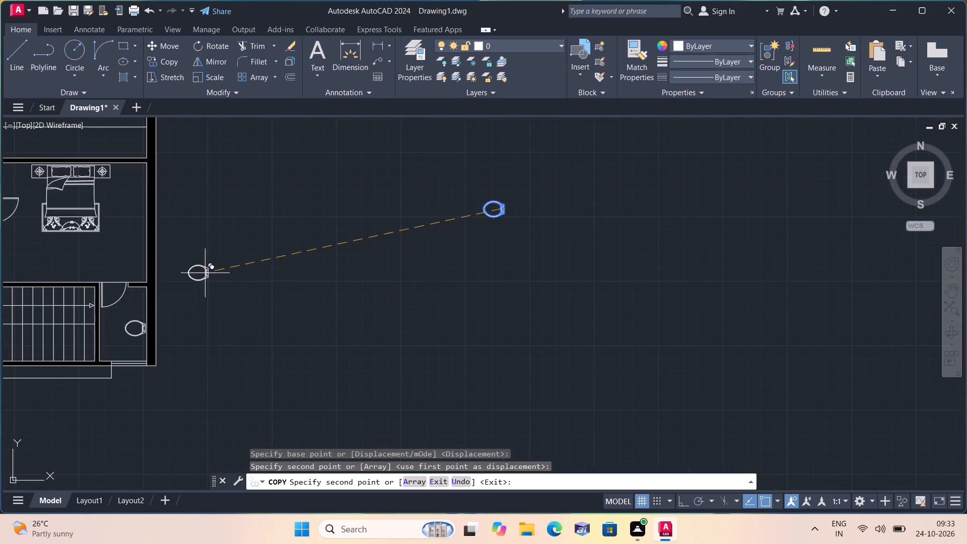
middle_click_drag(217, 285, 299, 416)
scroll(253, 273, "up", 4)
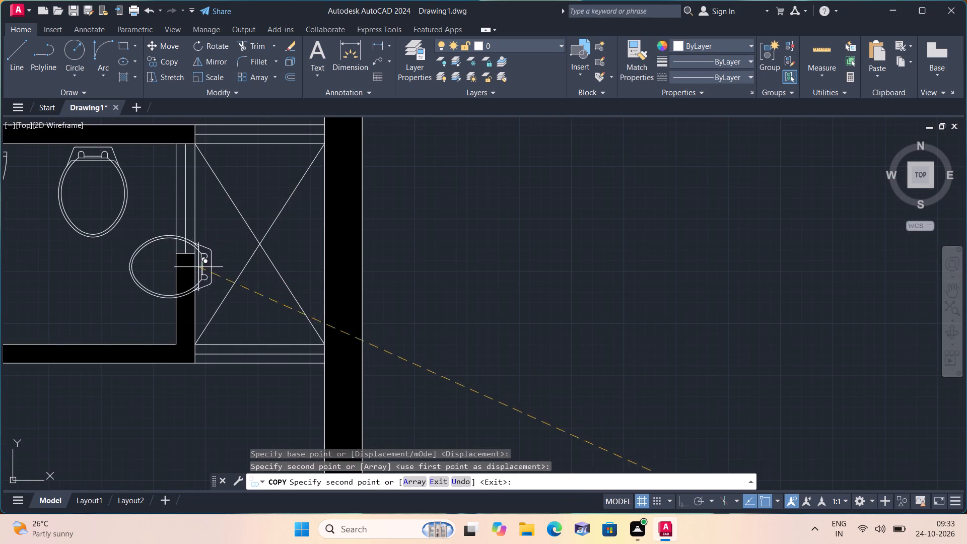
left_click(161, 258)
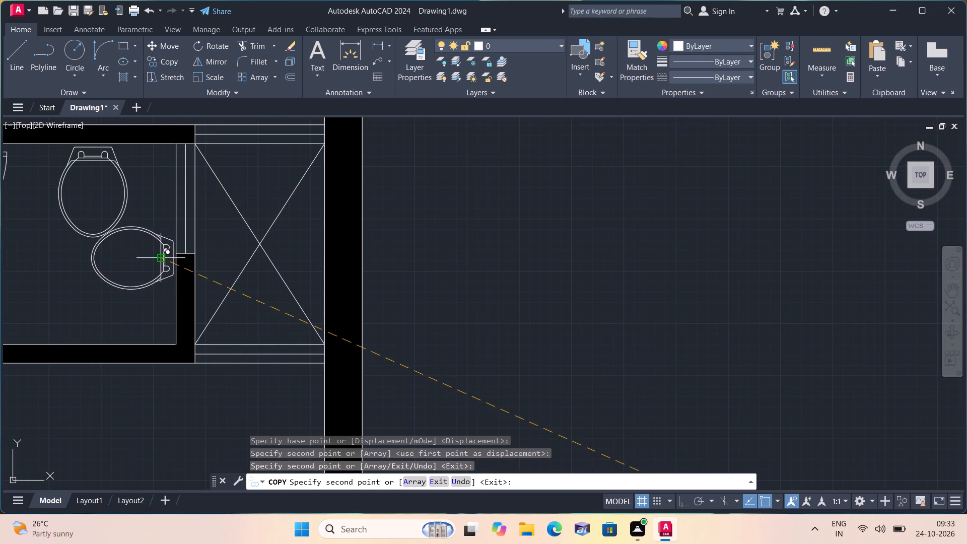
scroll(435, 269, "down", 2)
key("space")
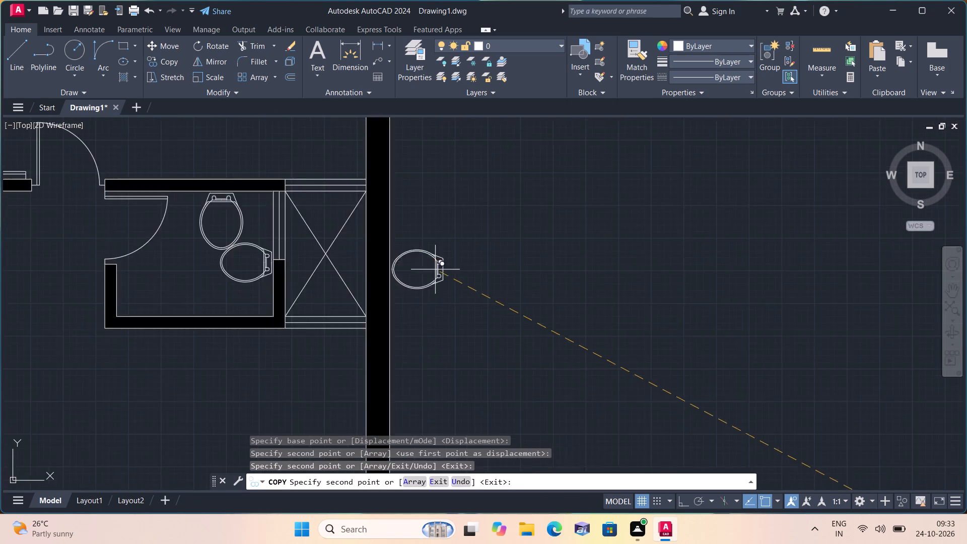
Delete the original toilet left outside the floor plan's right wall.
scroll(436, 270, "down", 2)
left_click(684, 417)
left_click(621, 333)
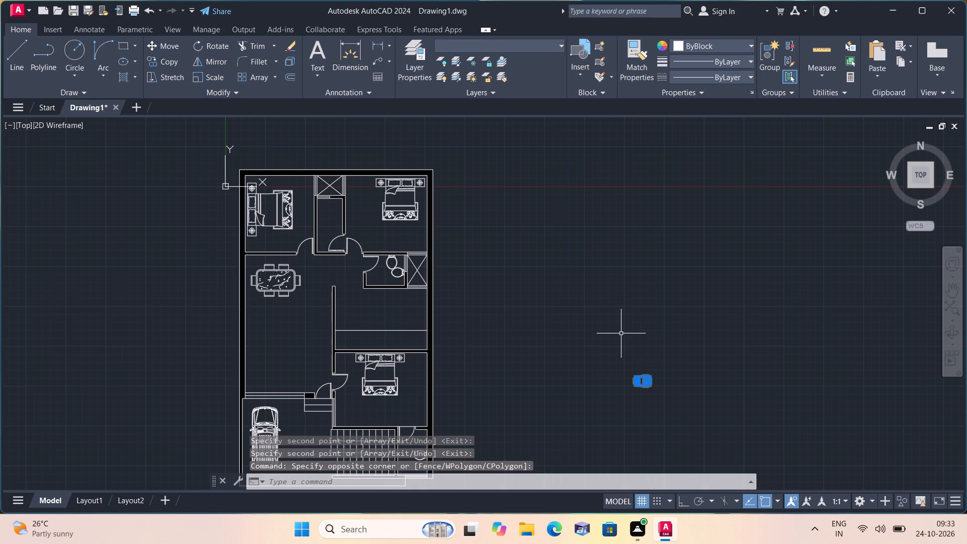
key("Delete")
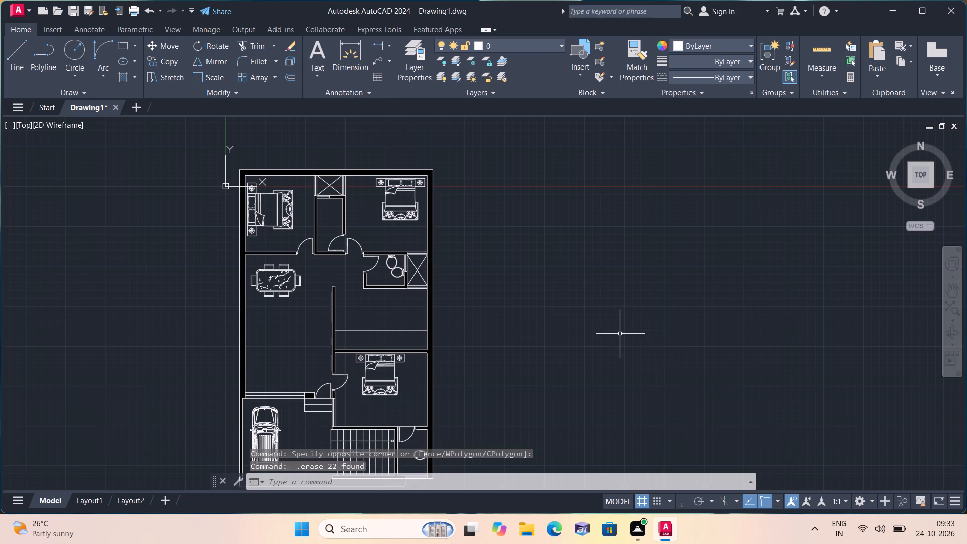
Move the upright toilet from the middle bathroom into the narrow room below the upper X-crossed shaft, with its hinge side against the upper wall.
scroll(247, 288, "up", 2)
scroll(648, 229, "up", 3)
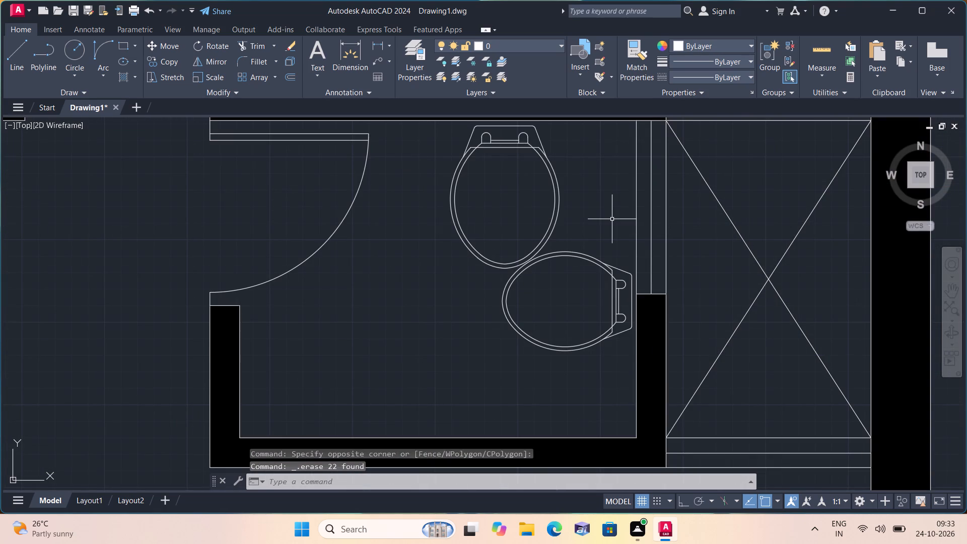
left_click(612, 219)
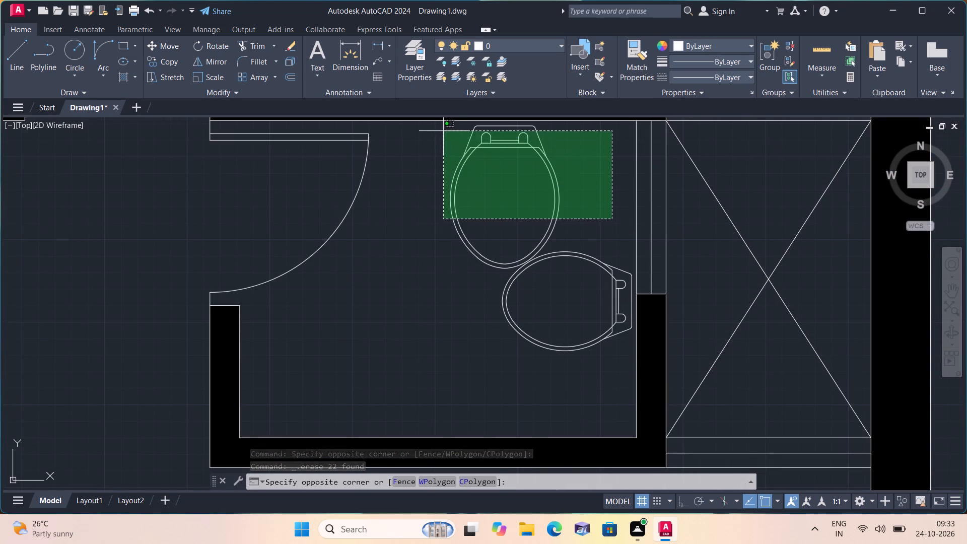
left_click(443, 131)
left_click(155, 44)
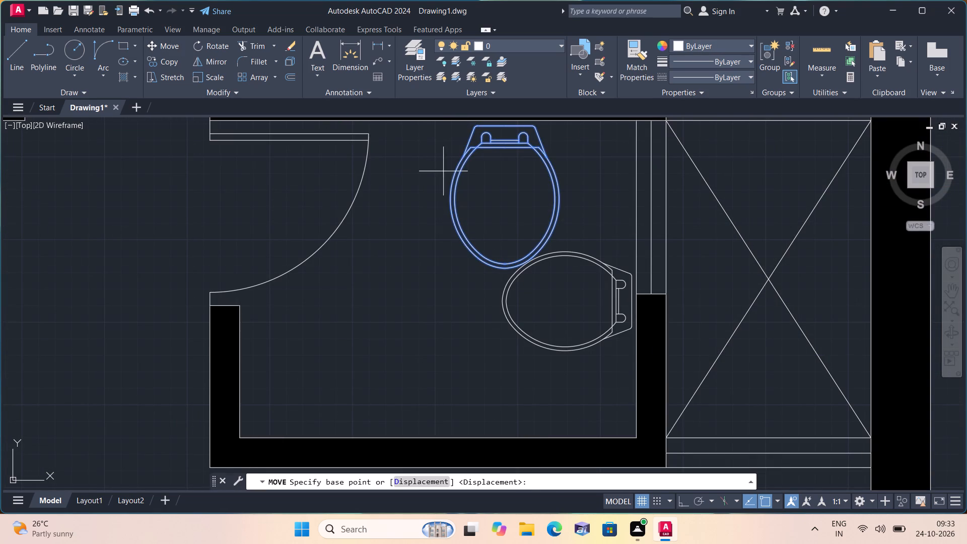
left_click(509, 200)
scroll(509, 200, "down", 2)
middle_click_drag(504, 199, 521, 332)
scroll(339, 232, "down", 2)
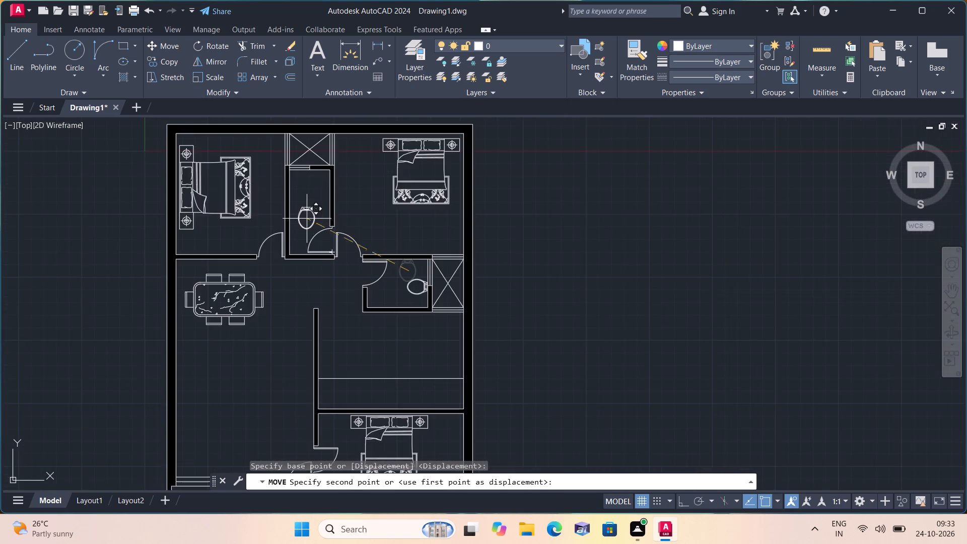
scroll(310, 203, "up", 2)
middle_click_drag(310, 175, 331, 276)
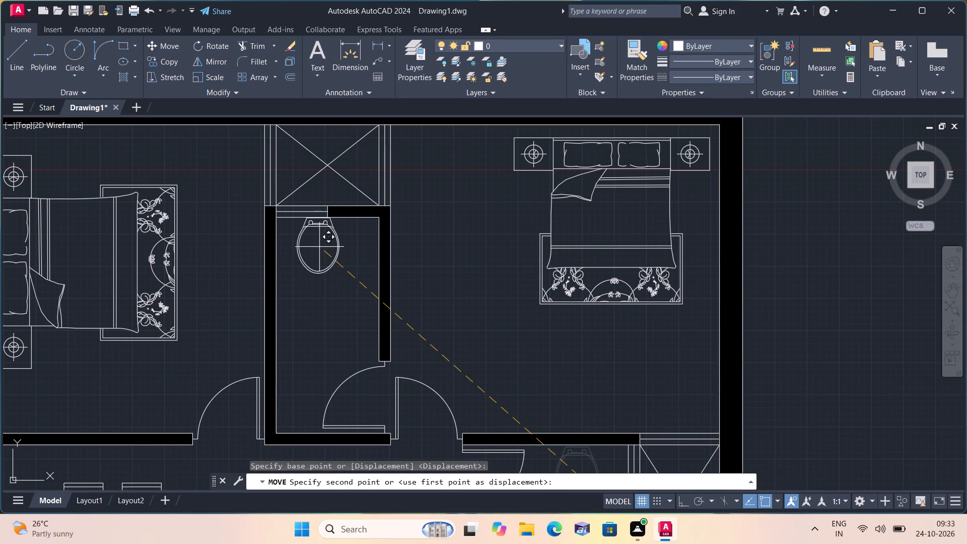
left_click(319, 249)
Move the kitchen sink block with the drainboard to just outside the floor plan's right wall.
scroll(368, 265, "down", 3)
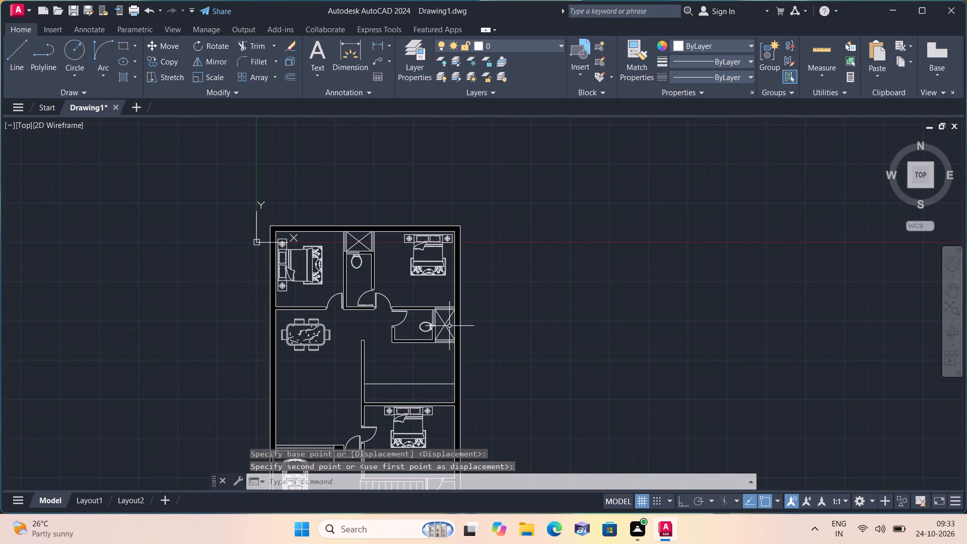
middle_click_drag(473, 354, 500, 256)
scroll(476, 344, "down", 4)
scroll(486, 292, "down", 1)
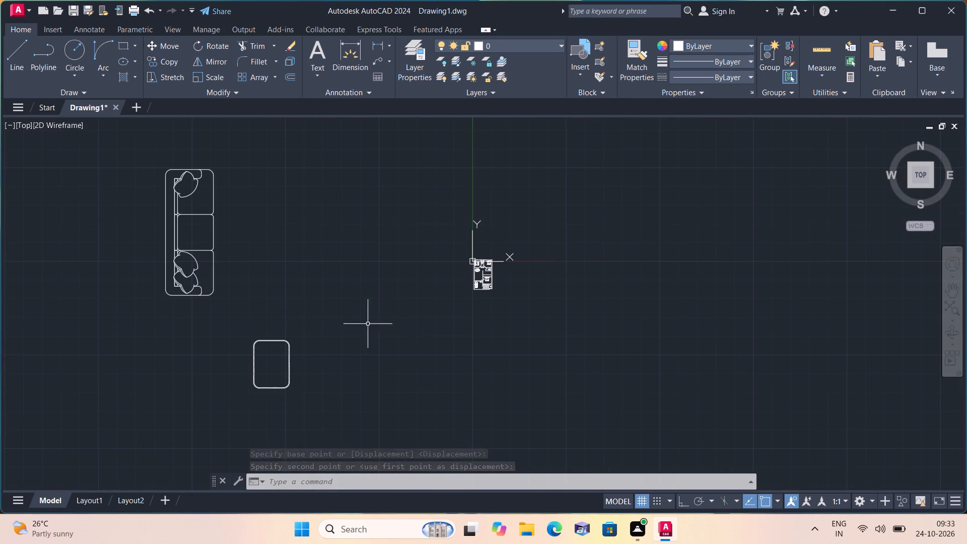
scroll(324, 350, "down", 1)
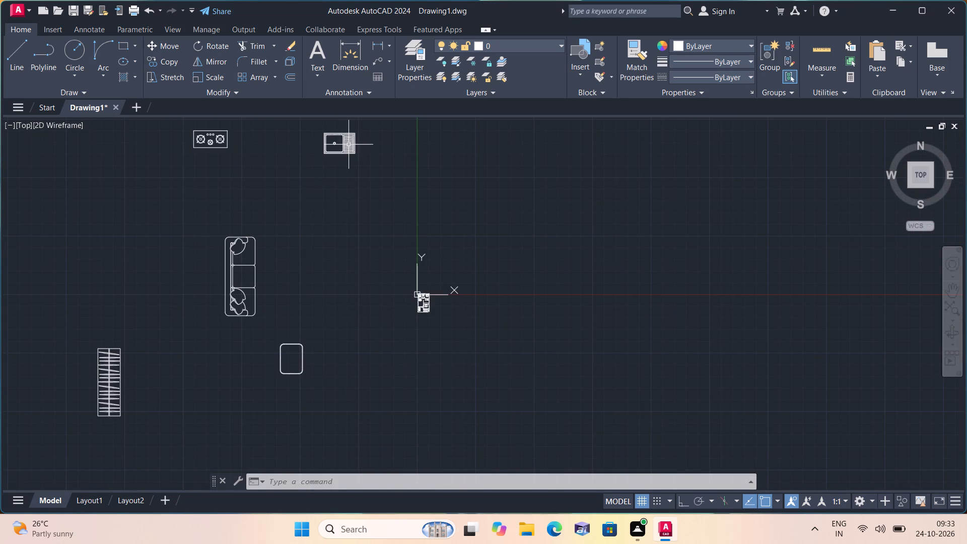
left_click(349, 144)
scroll(349, 144, "down", 1)
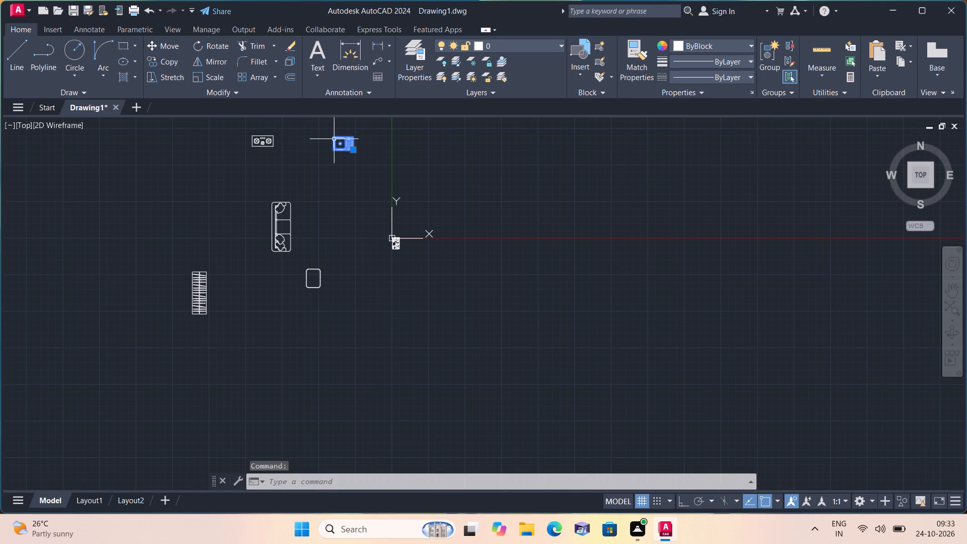
left_click(353, 149)
scroll(402, 273, "up", 4)
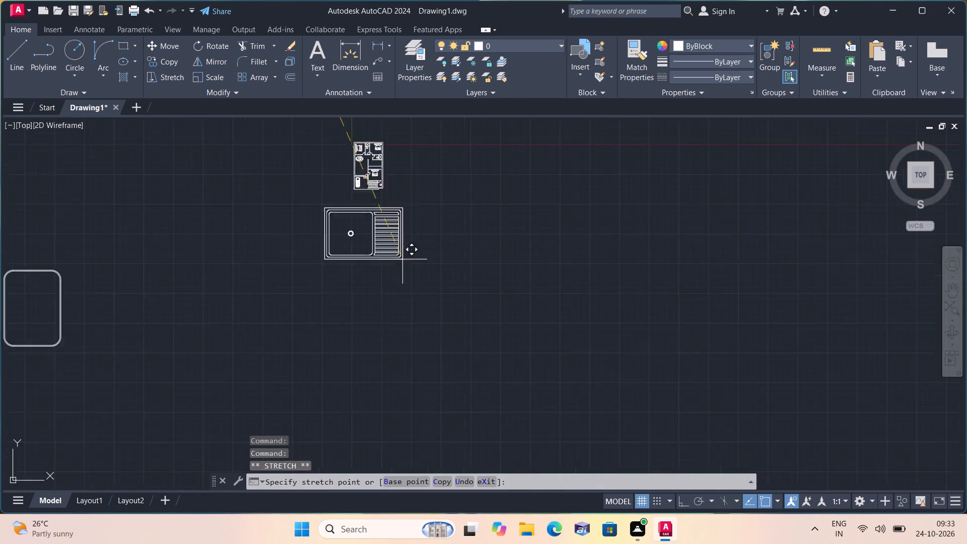
scroll(399, 174, "up", 2)
middle_click_drag(414, 208, 565, 543)
middle_click_drag(557, 401, 477, 341)
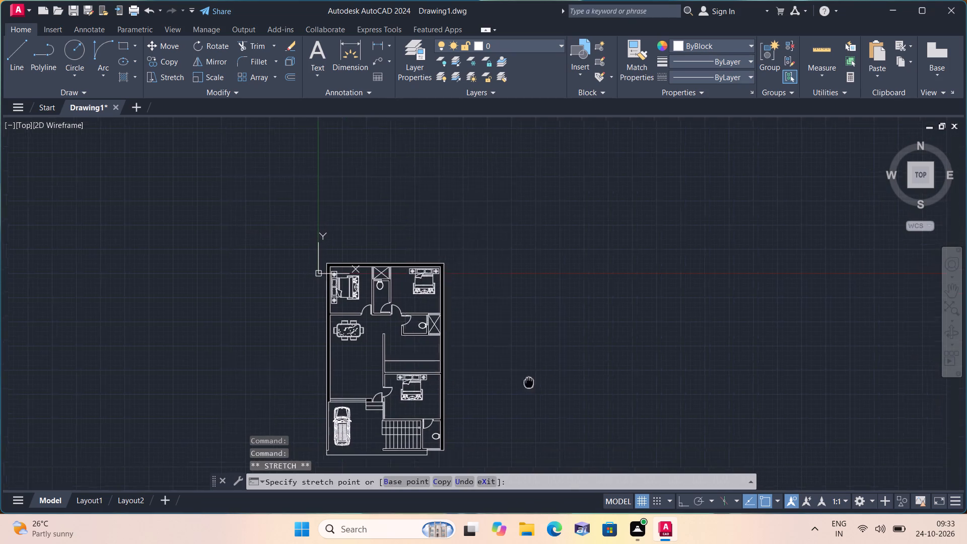
middle_click_drag(477, 341, 463, 327)
left_click(751, 370)
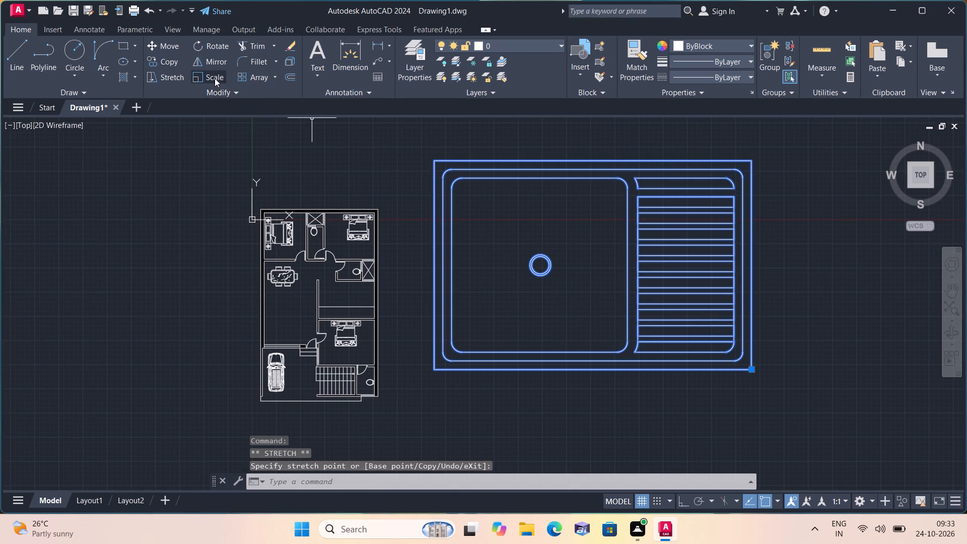
Scale the sink down freehand to about one fortieth of its size, from a base point inside the basin.
left_click(215, 78)
left_click(516, 255)
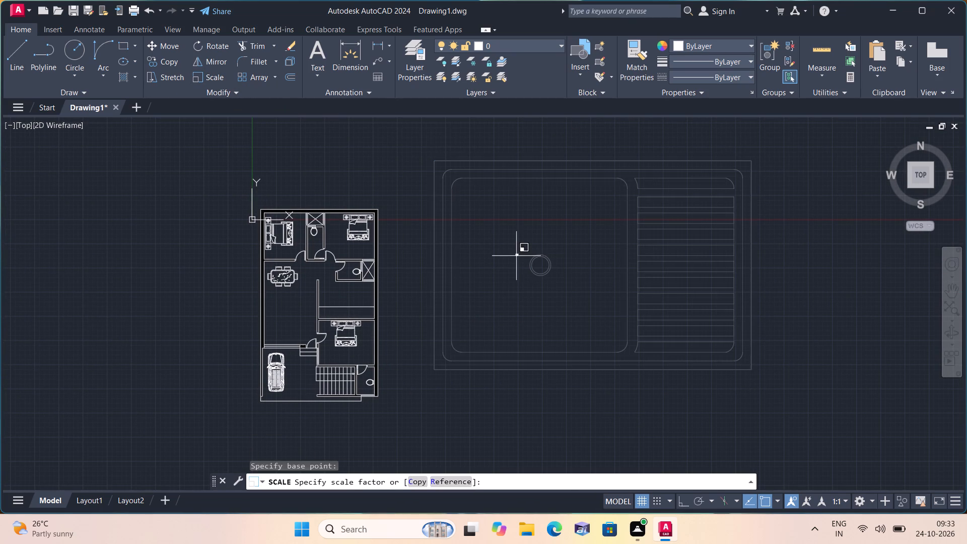
left_click(517, 258)
Move the scaled sink onto the kitchen counter strip above the lower bedroom, near the counter's left end.
left_click(518, 258)
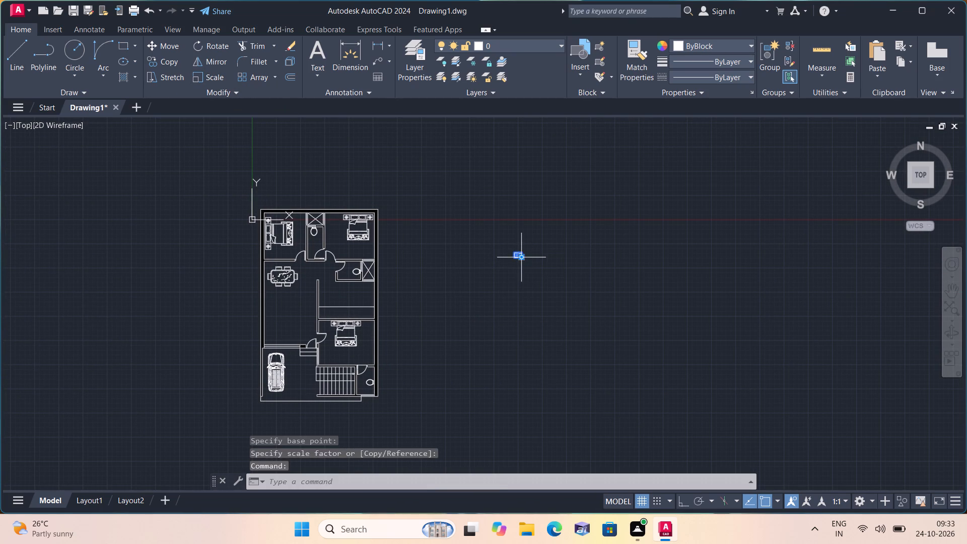
left_click(519, 258)
scroll(349, 323, "up", 3)
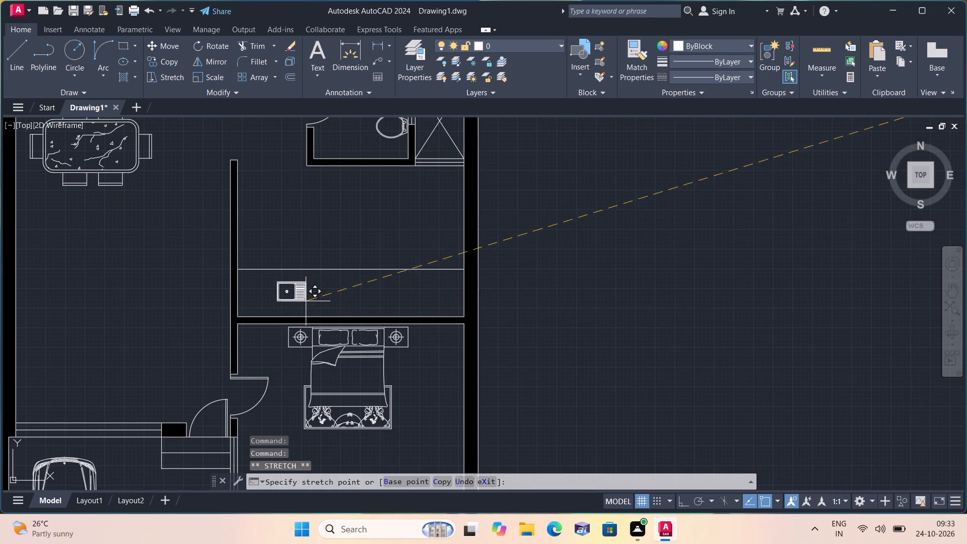
left_click(286, 302)
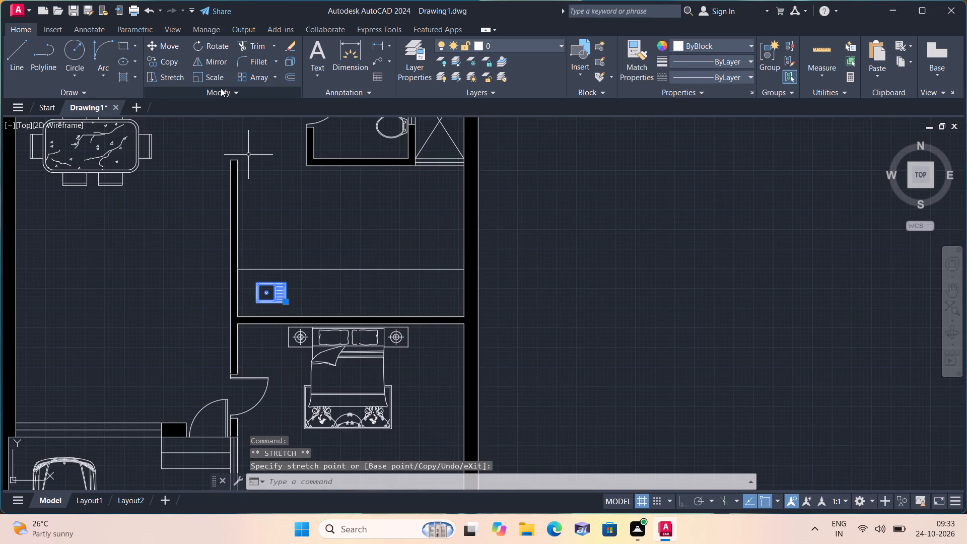
Scale the kitchen sink up freehand to about 1.6 times its size so it nearly fills the counter's depth.
left_click(215, 78)
scroll(276, 288, "up", 3)
left_click(274, 288)
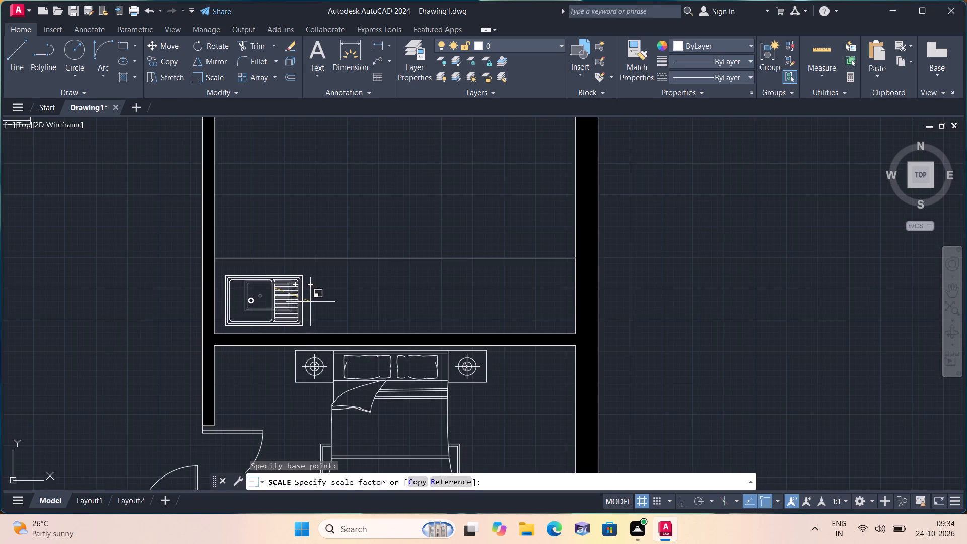
left_click(311, 301)
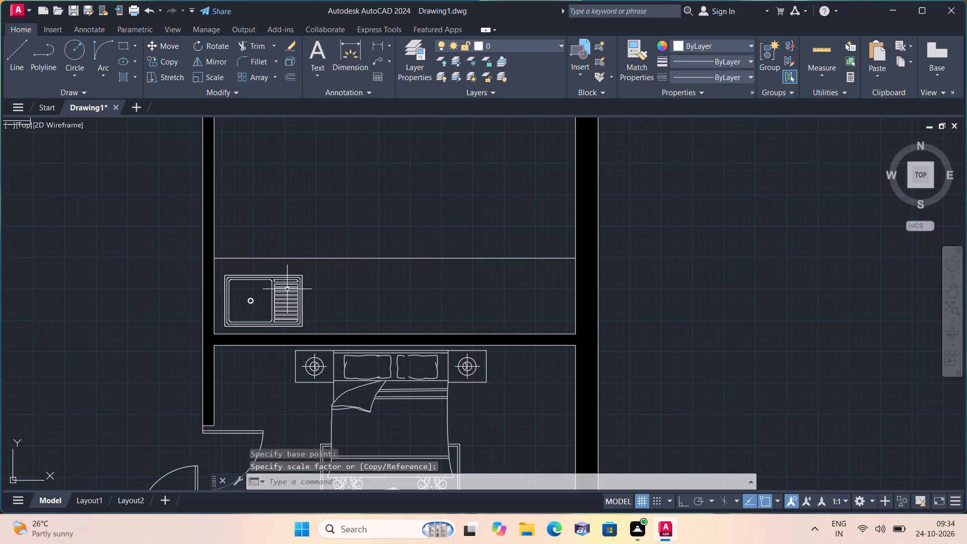
Shift the enlarged sink slightly to the right along the counter, clear of the kitchen's left wall.
left_click(288, 289)
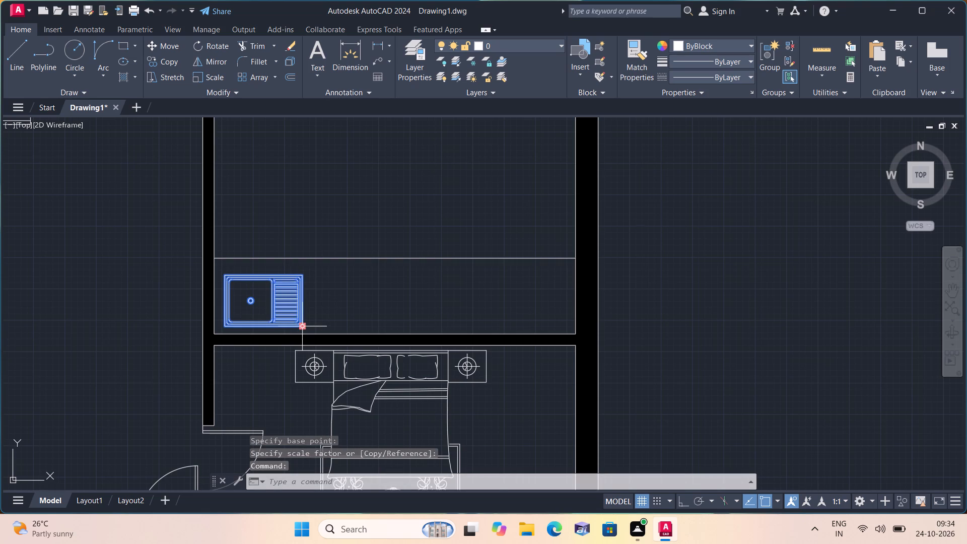
left_click(303, 326)
left_click(324, 325)
scroll(353, 296, "down", 2)
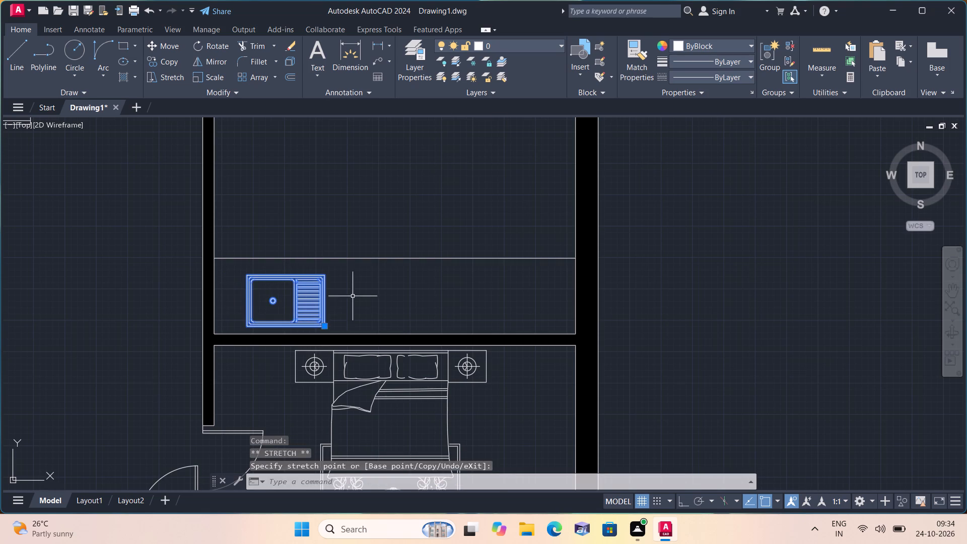
scroll(353, 296, "down", 2)
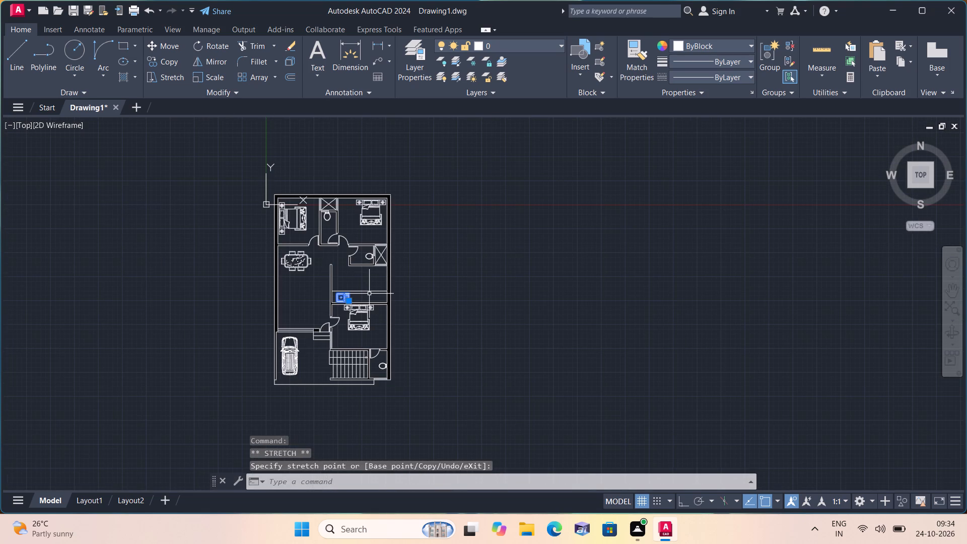
key("Escape")
Move the three-burner hob block from above the sofa to just outside the floor plan's right wall.
scroll(316, 258, "down", 3)
scroll(245, 220, "down", 1)
middle_click_drag(244, 220, 372, 290)
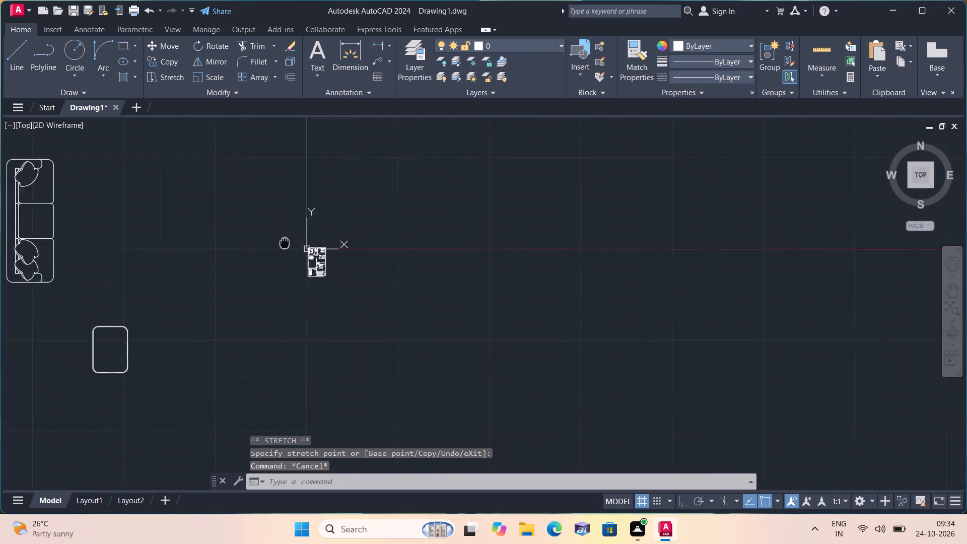
middle_click_drag(372, 290, 445, 362)
left_click(279, 213)
middle_click_drag(245, 190, 265, 230)
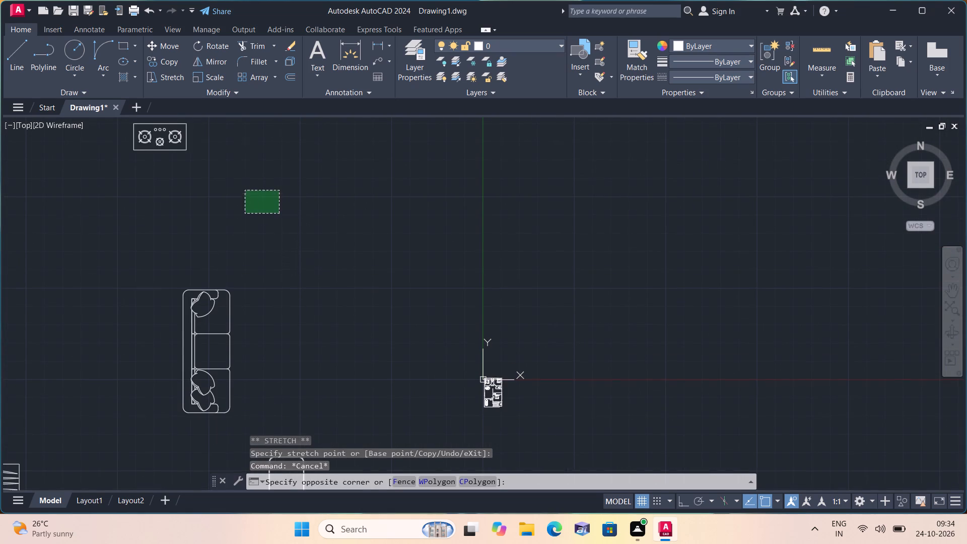
middle_click_drag(265, 230, 316, 299)
left_click(176, 212)
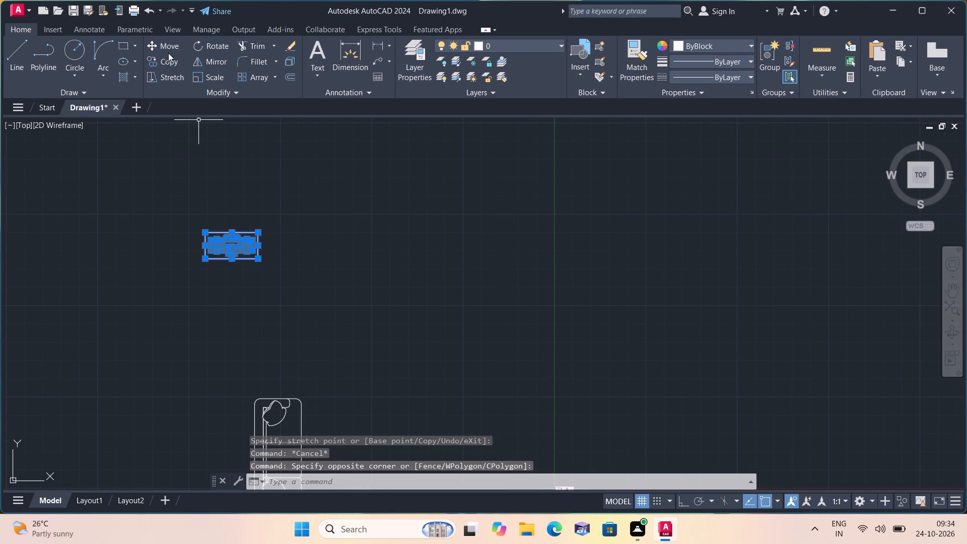
left_click_drag(173, 45, 178, 50)
left_click(250, 245)
scroll(257, 253, "down", 4)
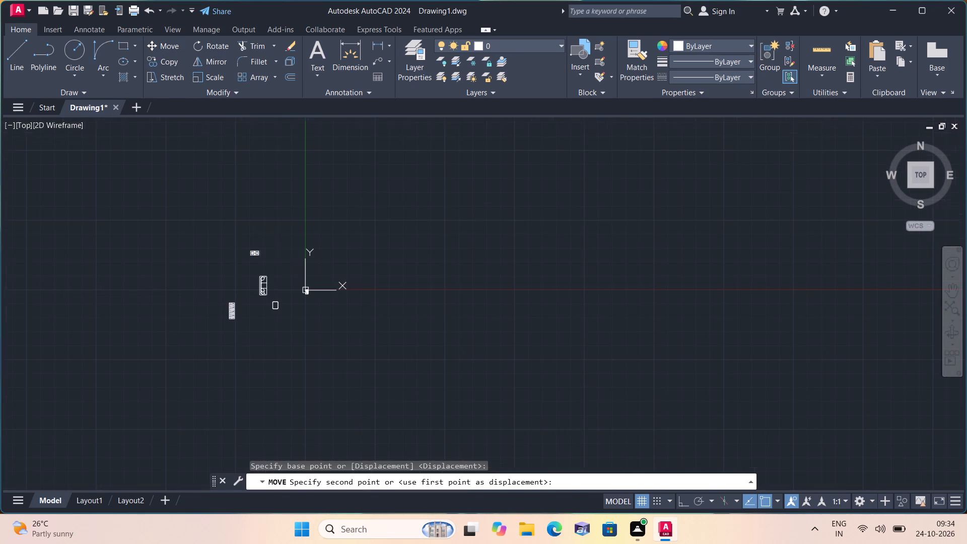
scroll(317, 286, "up", 8)
middle_click_drag(307, 341, 338, 313)
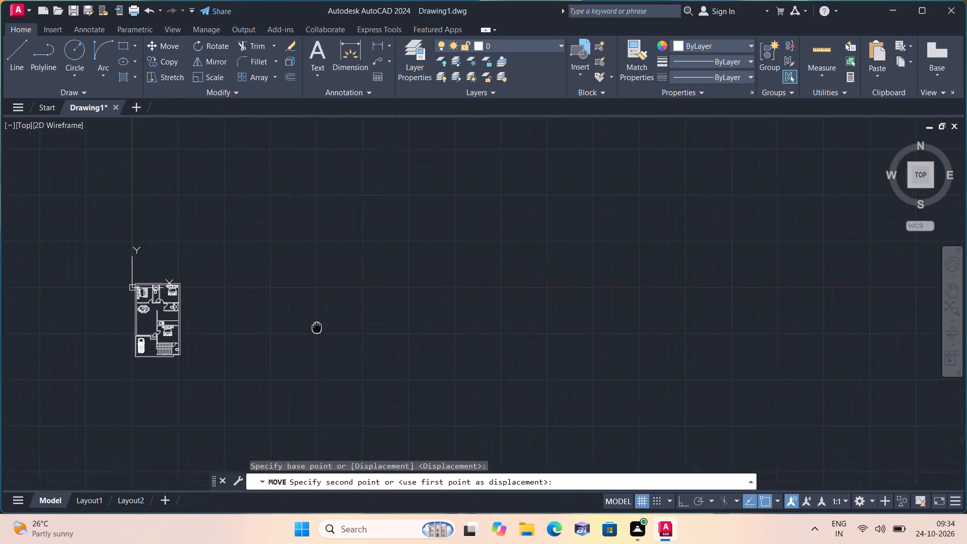
middle_click_drag(338, 313, 365, 297)
scroll(362, 296, "up", 1)
left_click(362, 280)
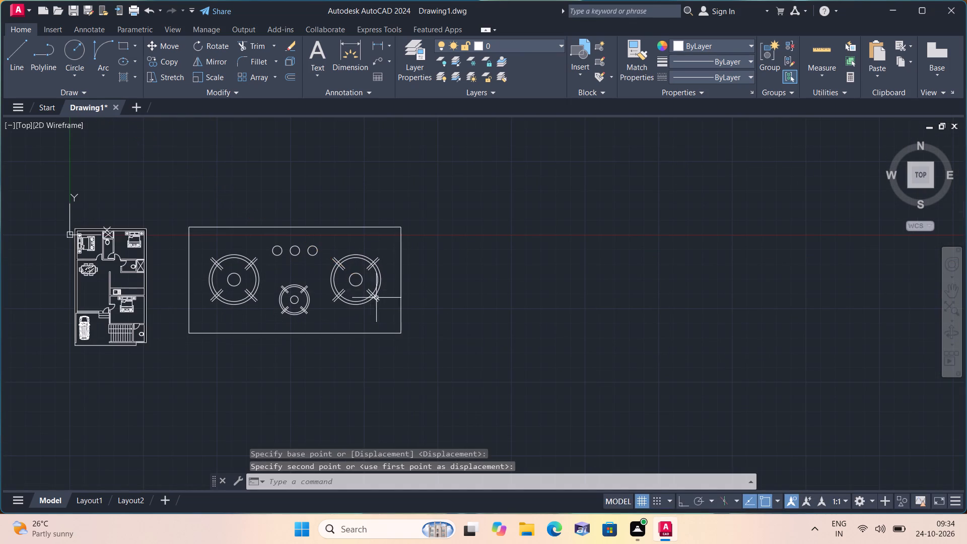
Scale the whole hob down freehand to about one fortieth of its size, from a base point near its upper middle.
left_click_drag(428, 359, 406, 308)
left_click(173, 175)
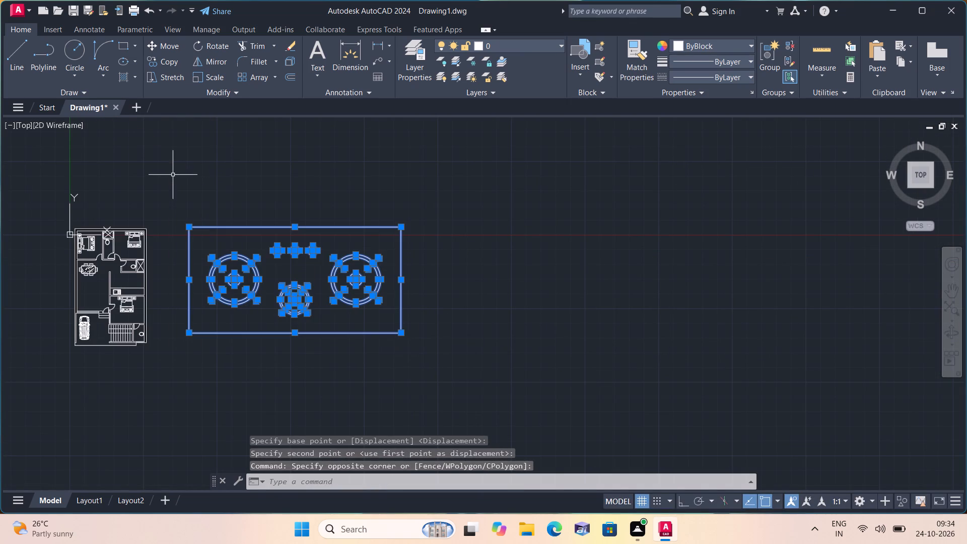
left_click(207, 76)
scroll(278, 304, "up", 2)
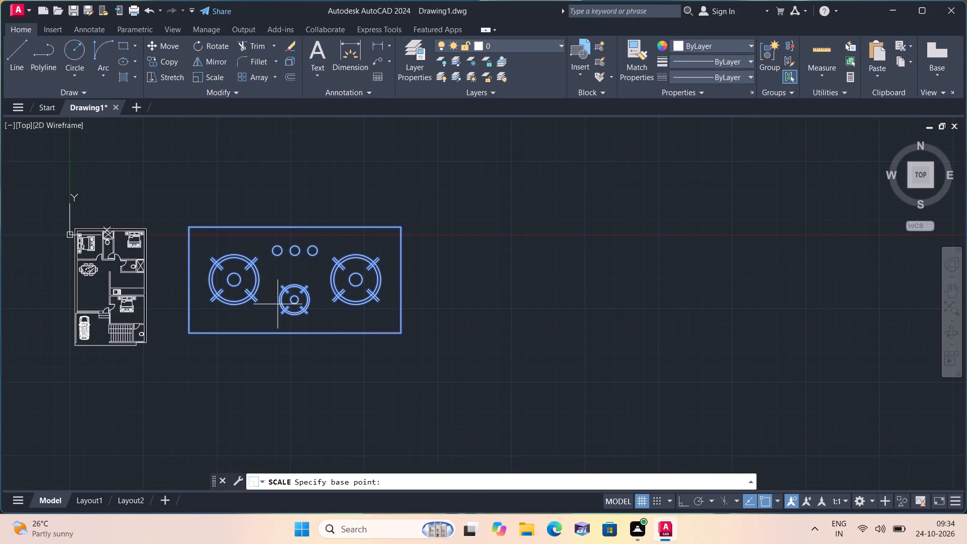
left_click(281, 243)
left_click(286, 247)
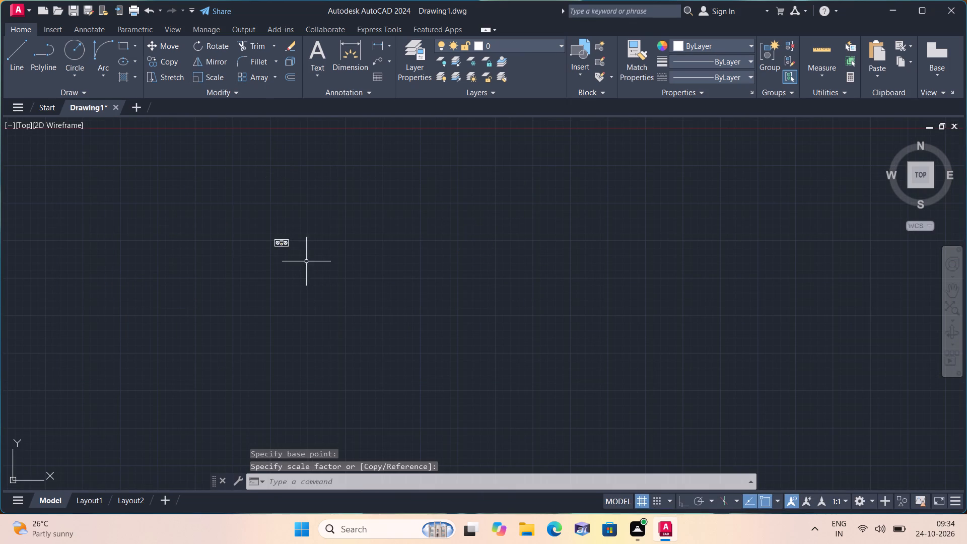
Move the scaled-down hob onto the kitchen counter above the lower bedroom, to the right of the sink.
left_click(308, 261)
left_click(266, 242)
left_click(336, 285)
left_click(224, 189)
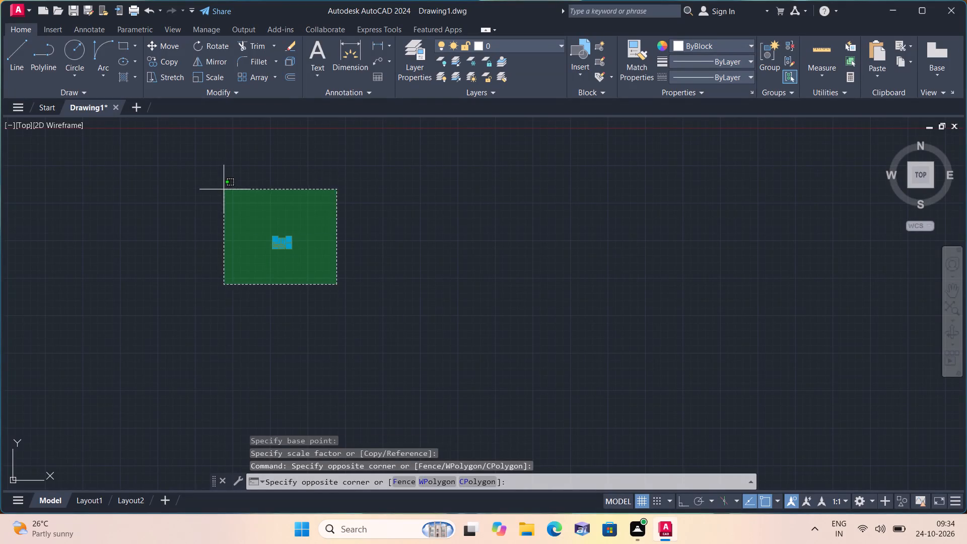
left_click(168, 45)
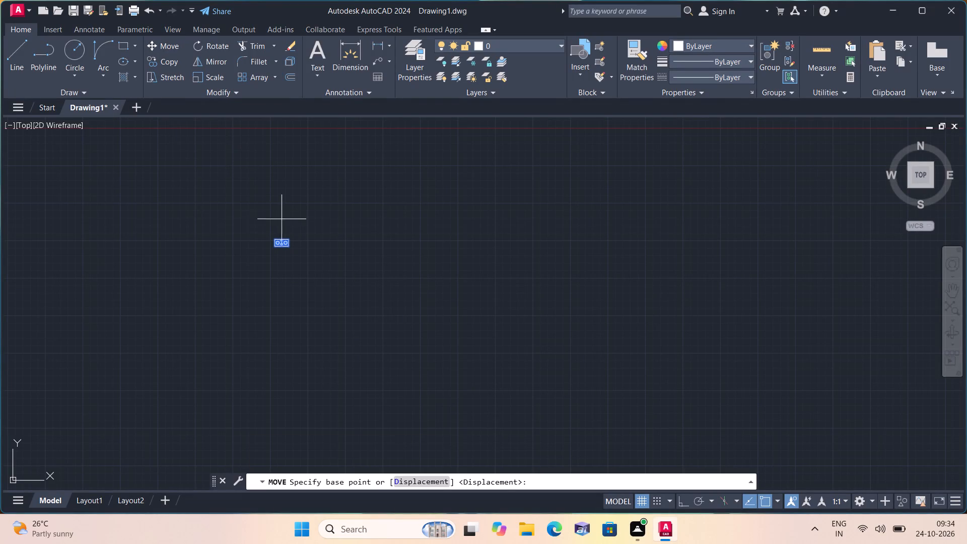
left_click(283, 238)
scroll(306, 240, "down", 2)
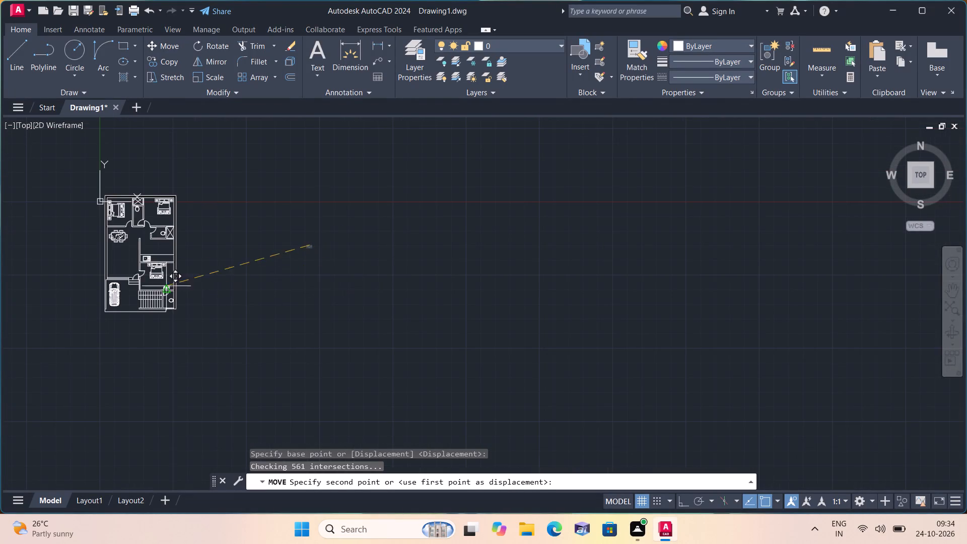
scroll(140, 266, "up", 4)
scroll(188, 248, "up", 2)
middle_click_drag(375, 160, 454, 292)
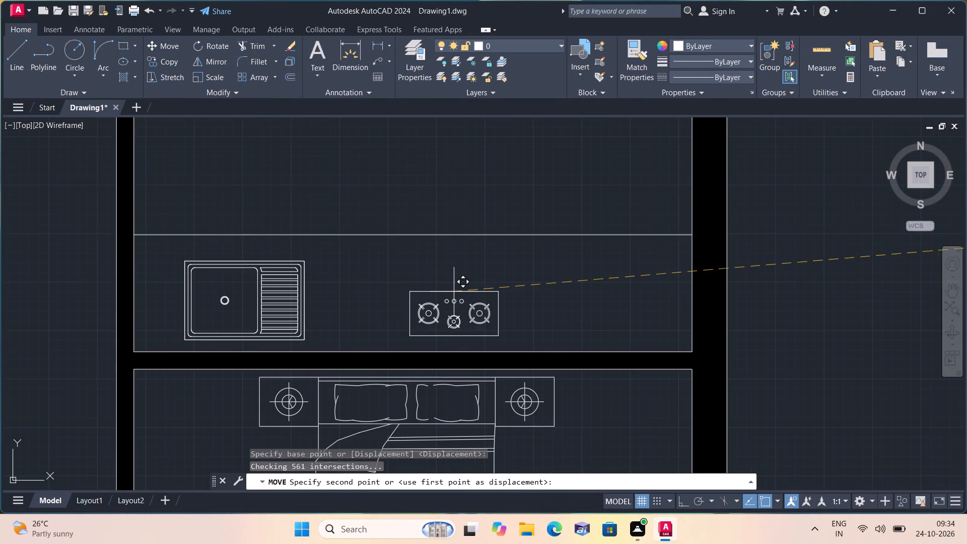
left_click(437, 276)
Scale the hob up freehand to about 2.3 times its size, from a base point near its centre, to fill the counter's depth.
scroll(453, 296, "up", 1)
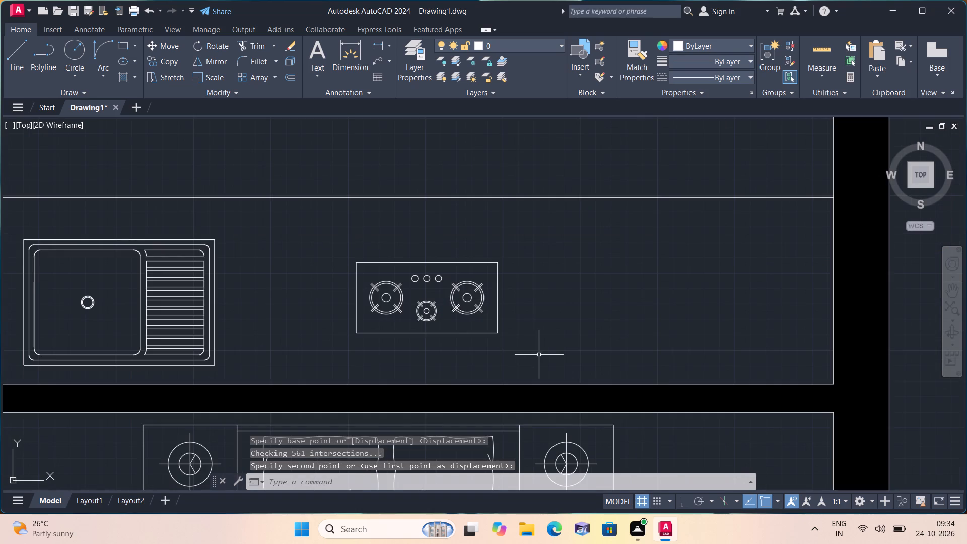
left_click(539, 355)
left_click(317, 224)
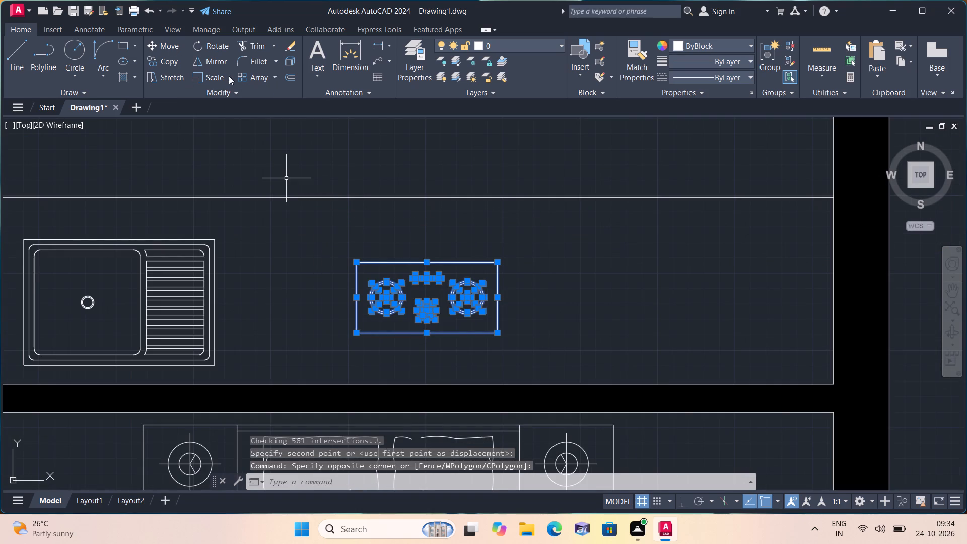
left_click(216, 76)
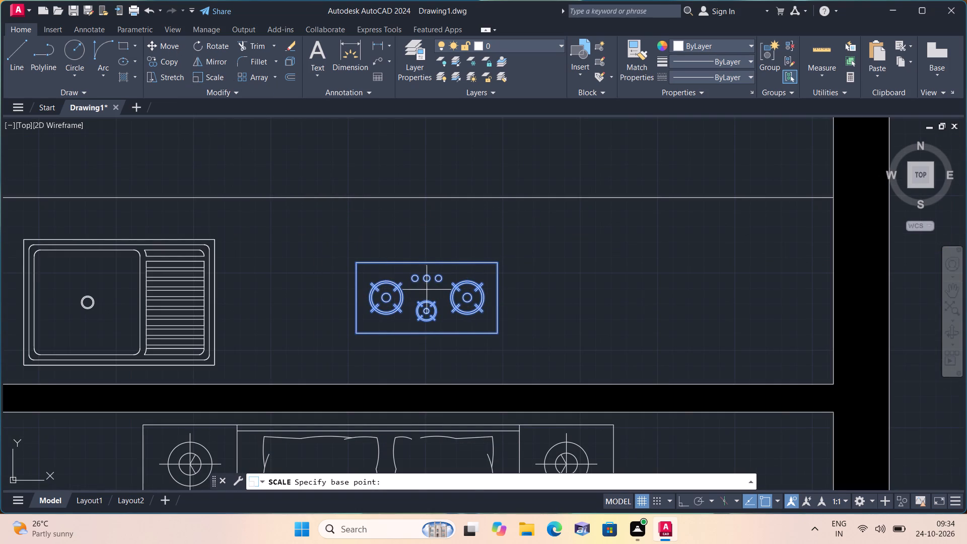
left_click(431, 297)
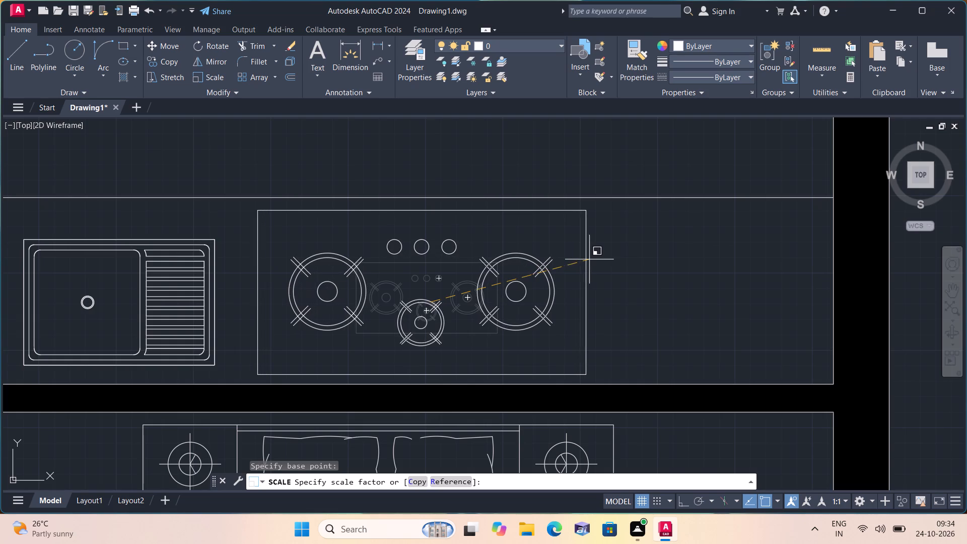
left_click(592, 259)
Move the wardrobe block with the row of hangers close to the floor plan's left side.
scroll(592, 259, "down", 4)
scroll(656, 318, "down", 2)
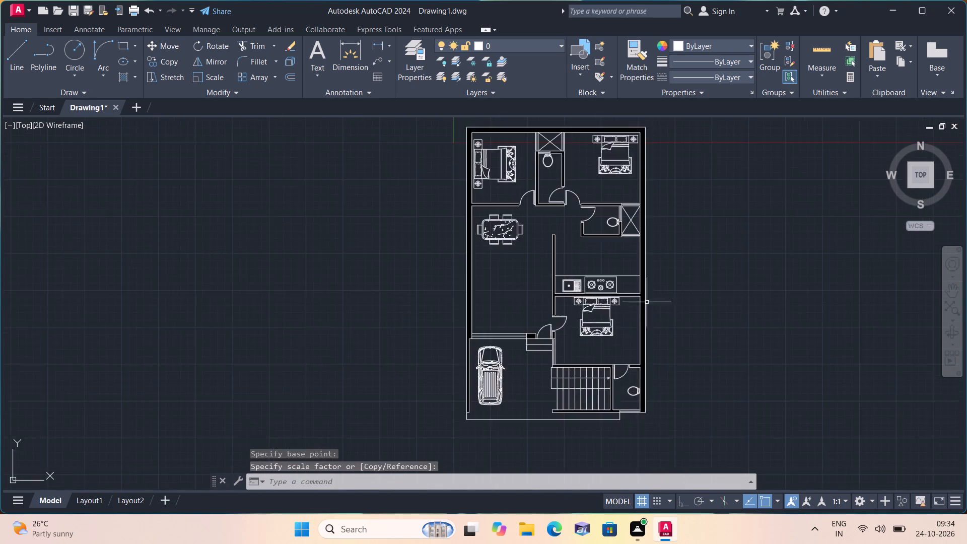
middle_click_drag(629, 264, 564, 207)
scroll(559, 205, "down", 4)
scroll(369, 324, "down", 2)
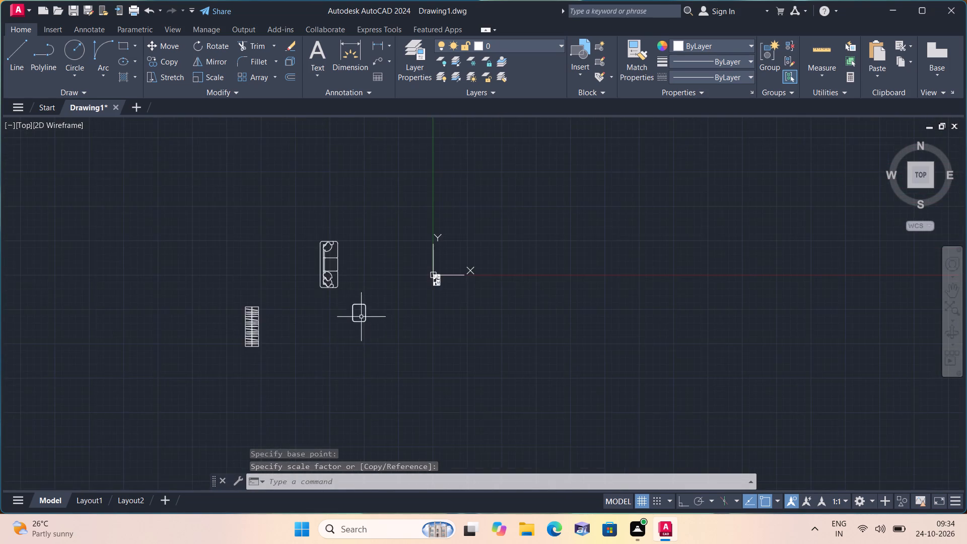
scroll(342, 285, "up", 2)
middle_click_drag(137, 381, 190, 276)
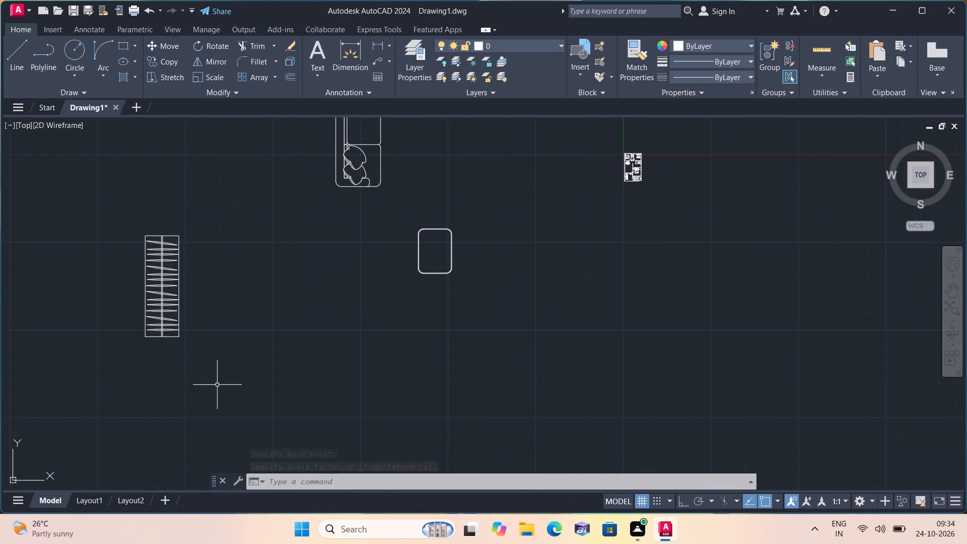
left_click(217, 385)
left_click(96, 211)
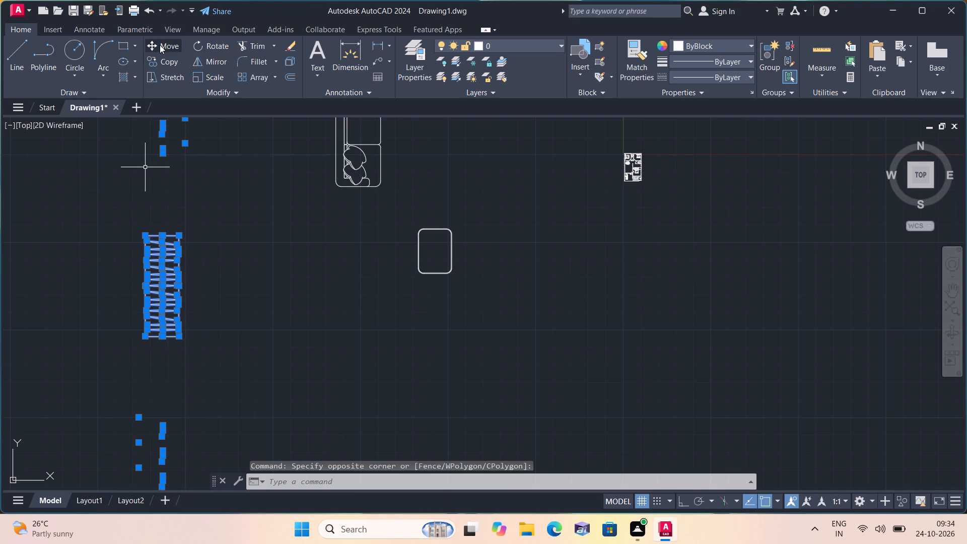
left_click(165, 45)
left_click(161, 263)
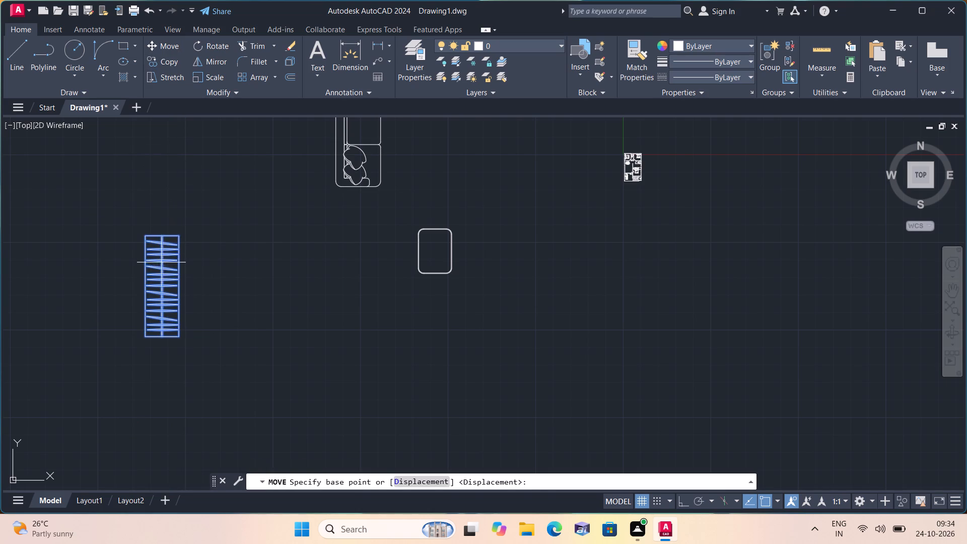
left_click(569, 168)
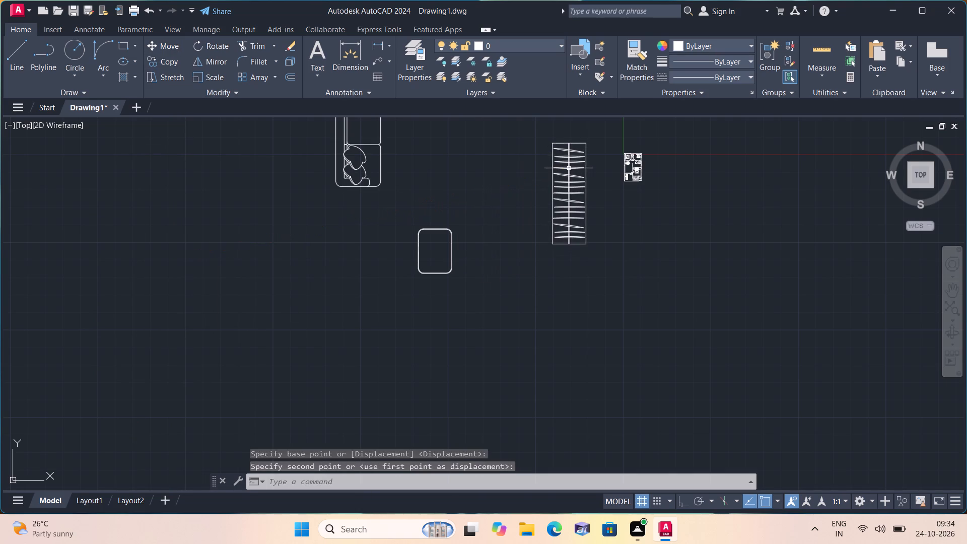
key("Escape")
Scale the three-seat sofa down freehand to about one twentieth of its size, from a base point on its middle seat.
scroll(440, 253, "down", 1)
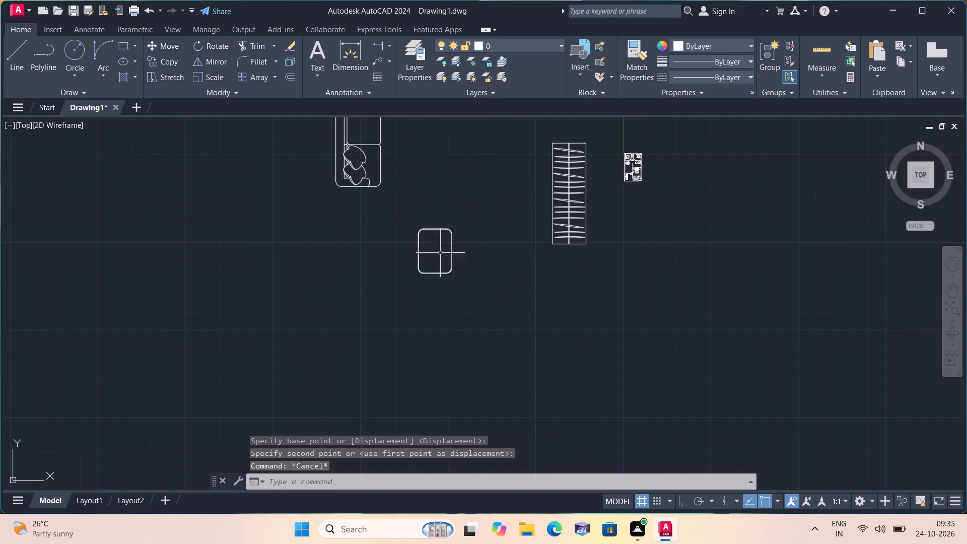
scroll(440, 253, "down", 1)
scroll(436, 233, "up", 2)
left_click(431, 237)
middle_click_drag(362, 188, 388, 268)
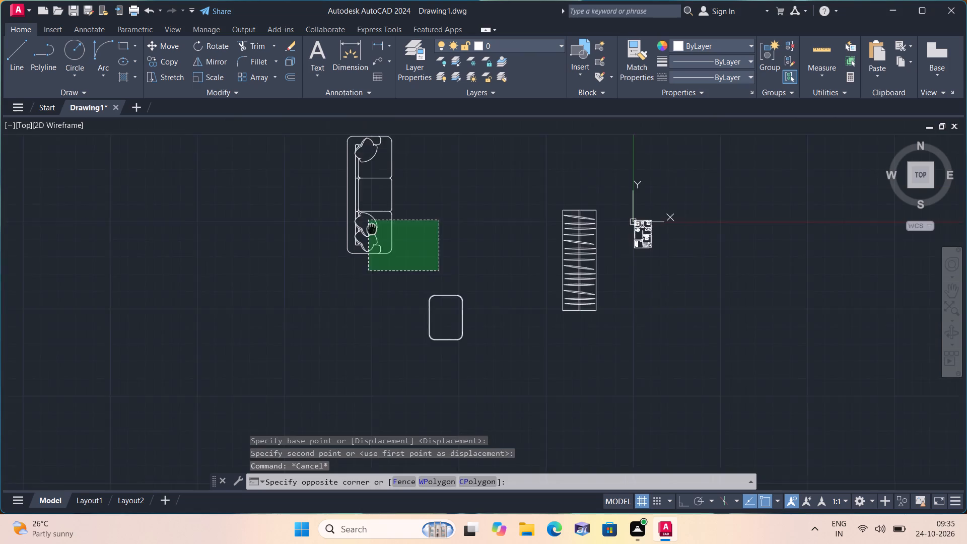
middle_click_drag(388, 268, 389, 269)
left_click(335, 164)
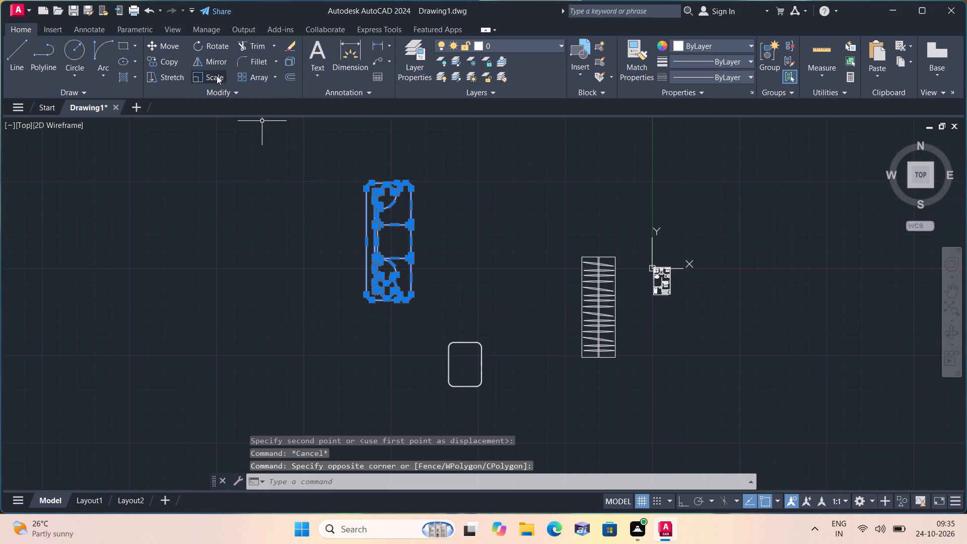
left_click(217, 76)
scroll(380, 238, "up", 1)
left_click(398, 236)
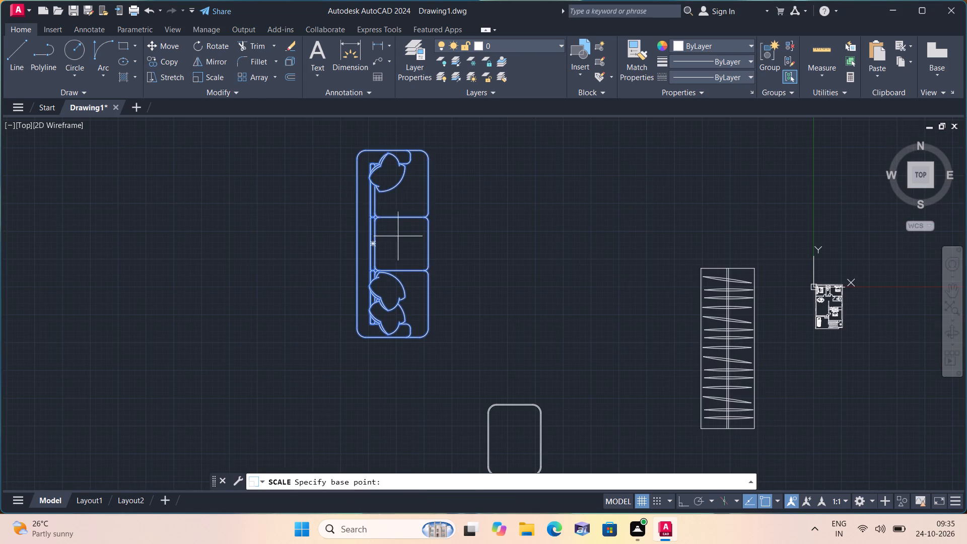
left_click(400, 239)
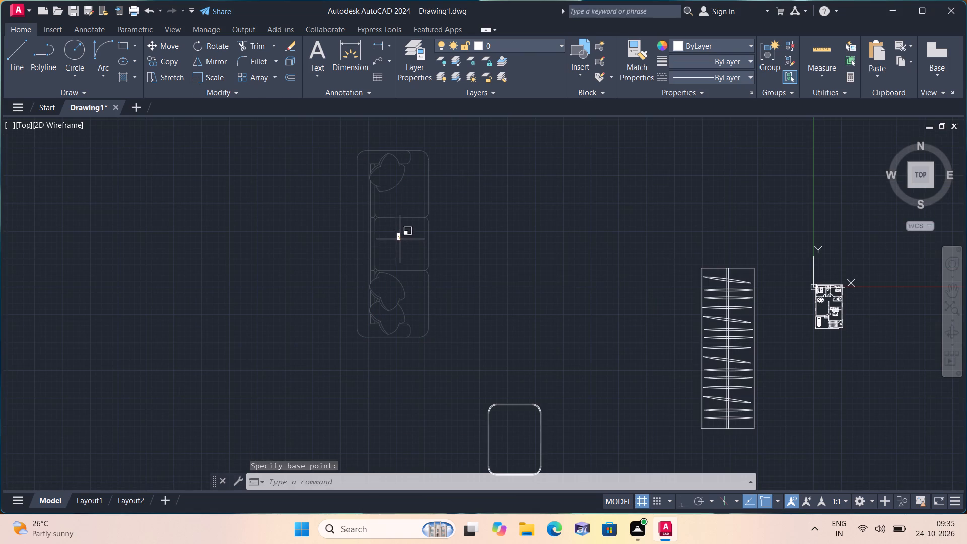
Move the scaled-down three-seat sofa into the living area, along the outer wall below the dining table.
left_click_drag(385, 217, 416, 253)
left_click(457, 286)
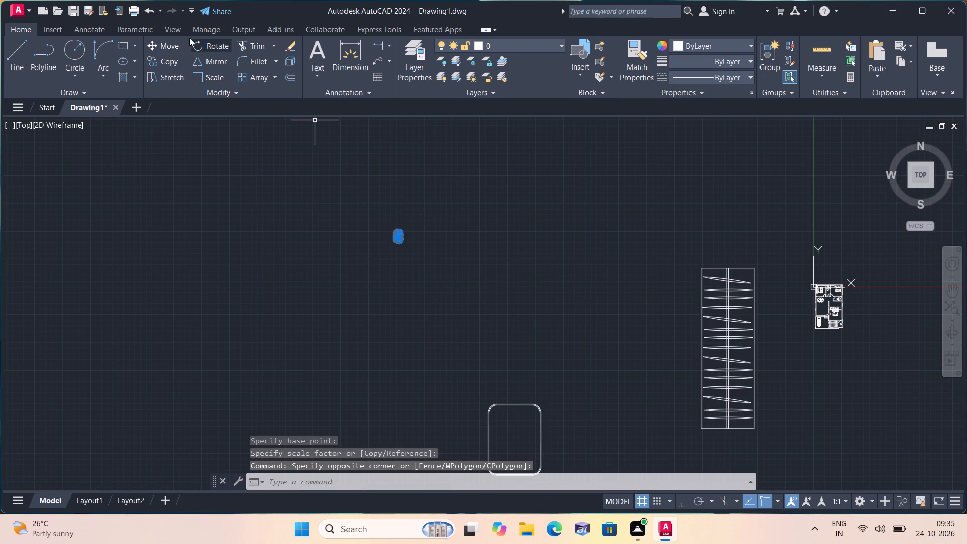
left_click(173, 44)
left_click(400, 233)
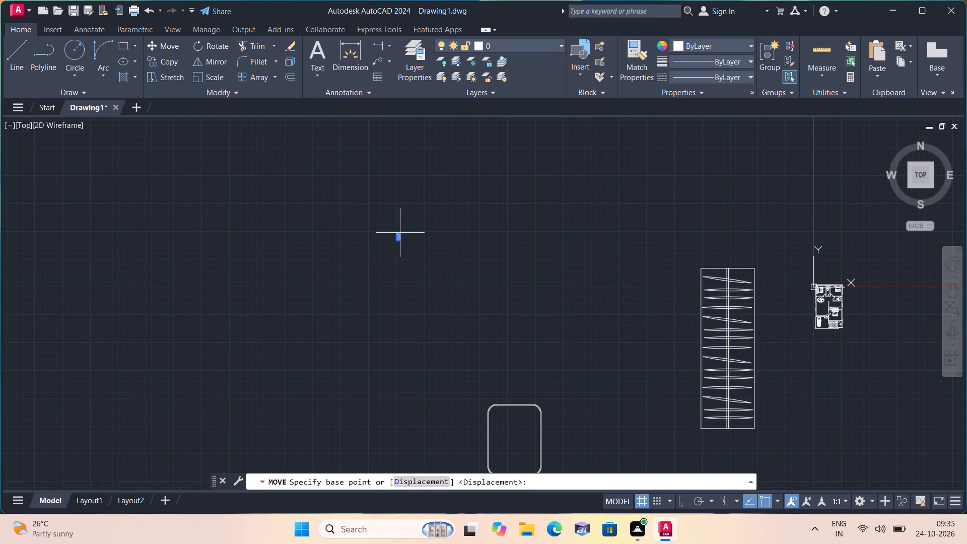
scroll(966, 362, "up", 1)
scroll(848, 309, "up", 5)
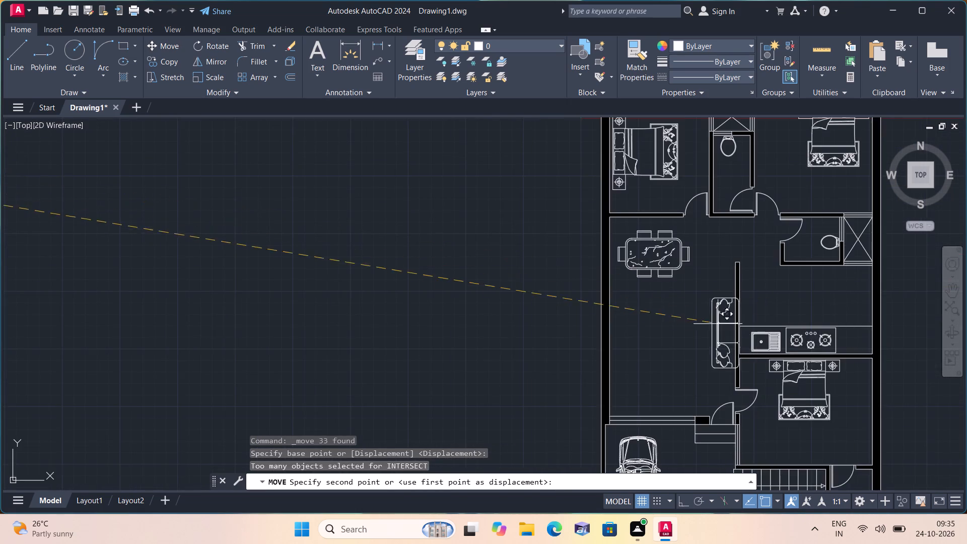
scroll(691, 333, "up", 1)
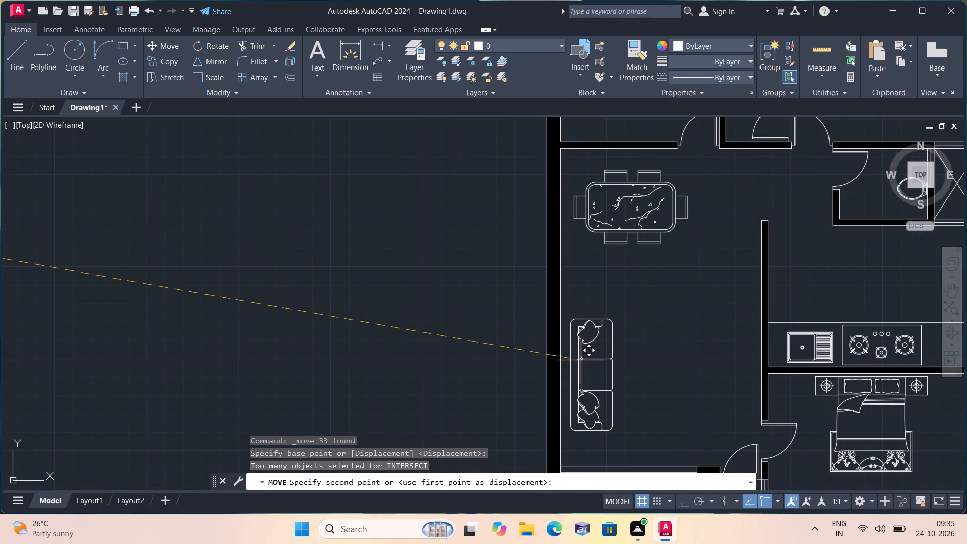
left_click(580, 360)
Scale the rounded rectangular coffee table down freehand to about one eighteenth of its size, from a base point inside it.
scroll(588, 342, "down", 3)
middle_click_drag(545, 331, 546, 191)
scroll(541, 244, "down", 3)
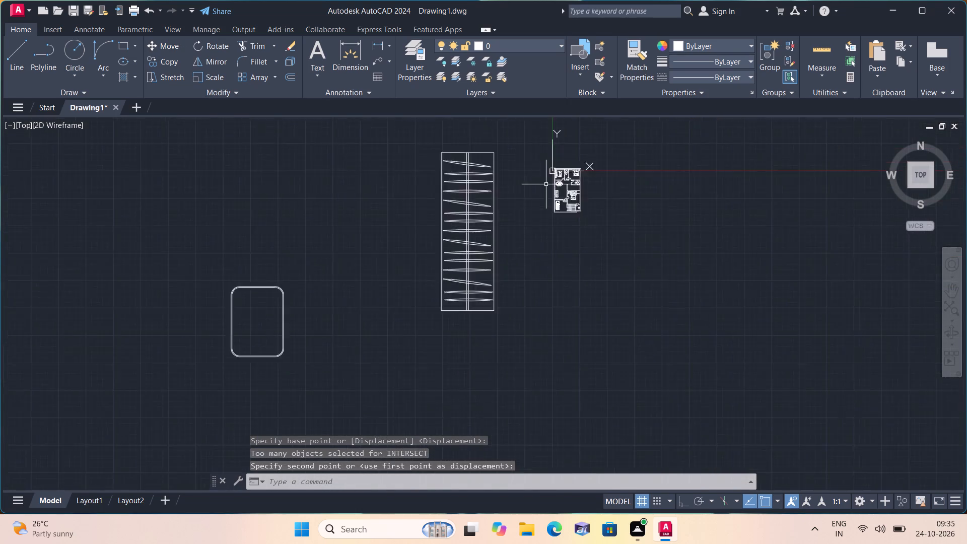
scroll(513, 219, "down", 1)
scroll(395, 336, "up", 2)
left_click(396, 332)
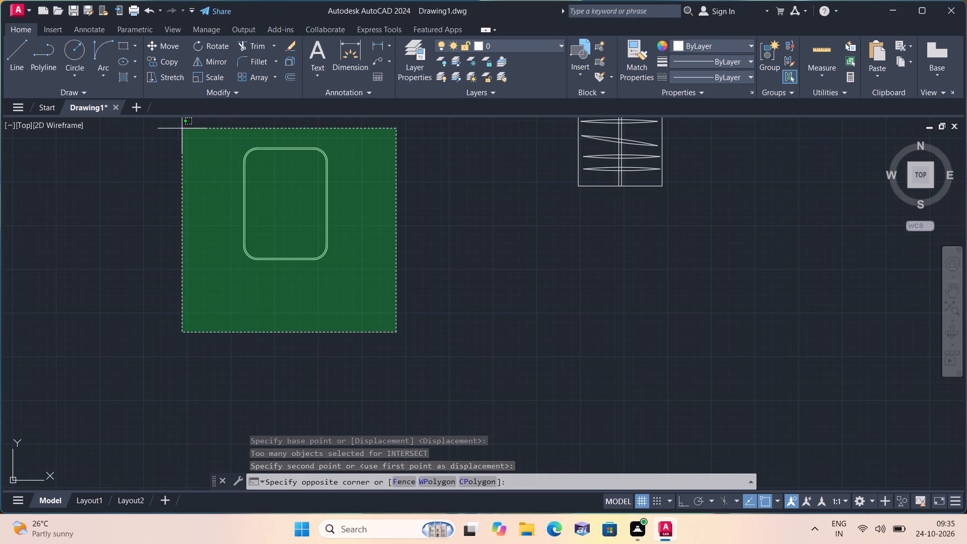
left_click(187, 139)
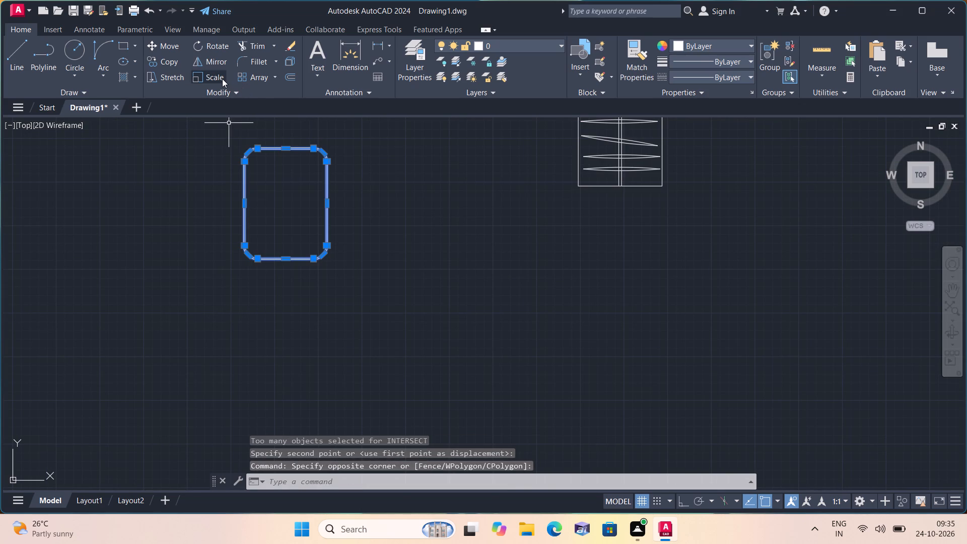
left_click(222, 79)
left_click(281, 187)
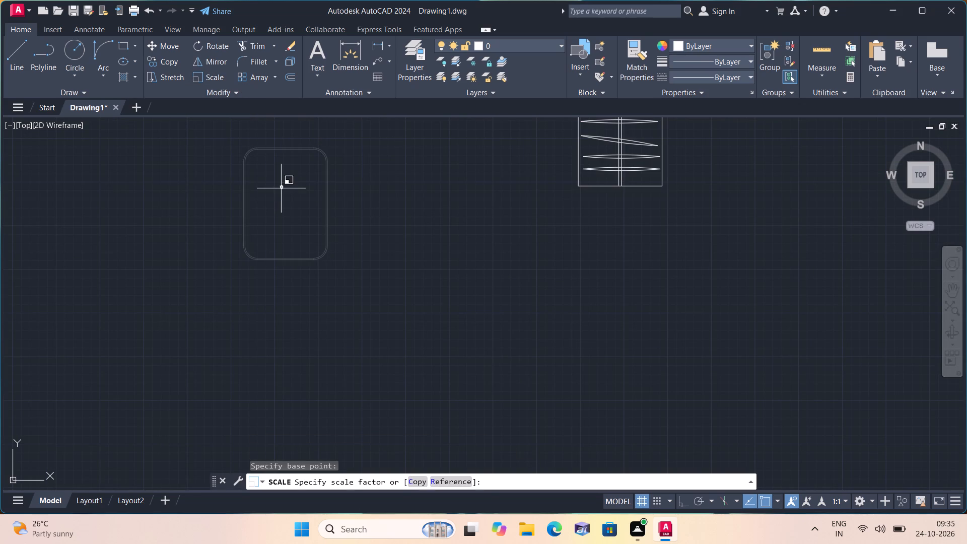
left_click(282, 190)
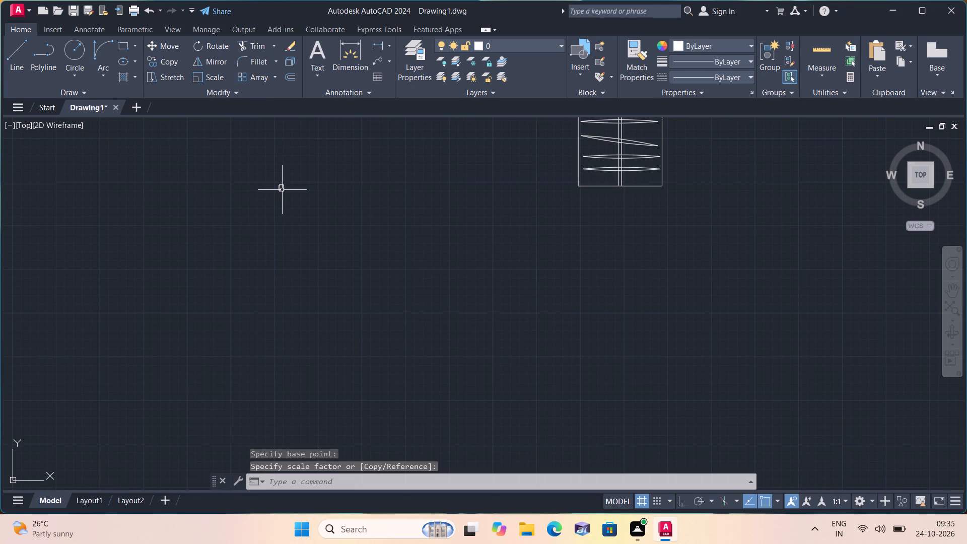
Move the scaled-down coffee table into the living area, in front of the three-seat sofa.
scroll(296, 199, "up", 2)
left_click(296, 199)
left_click(217, 137)
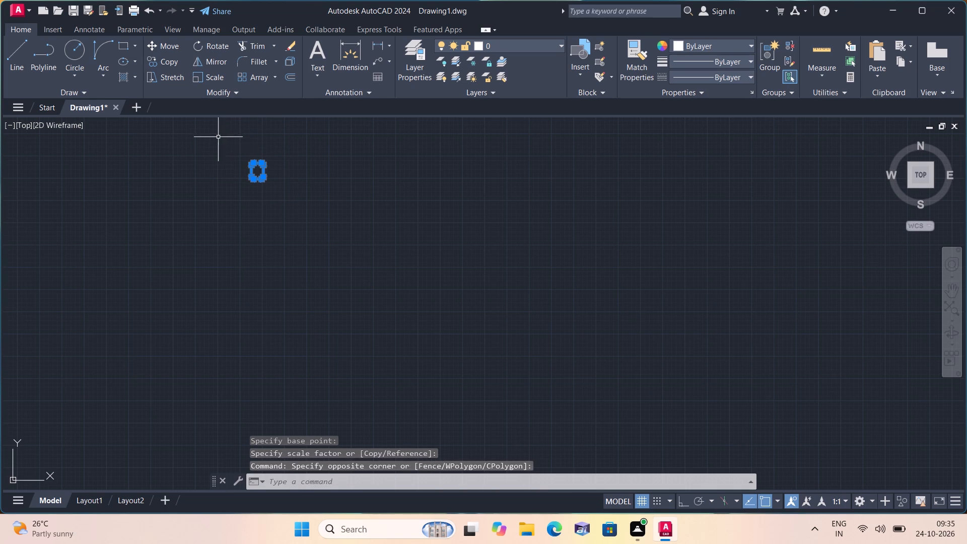
left_click(160, 45)
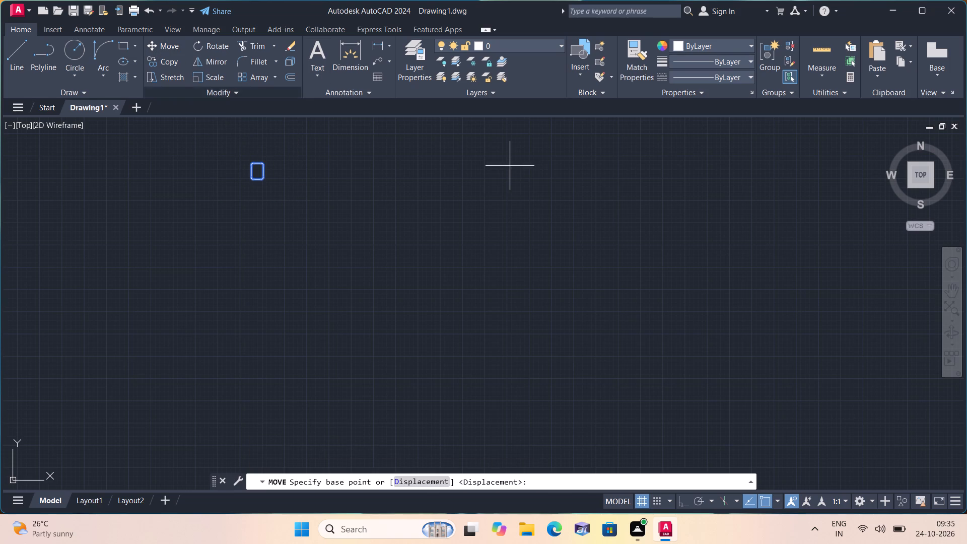
left_click(256, 172)
scroll(277, 180, "down", 3)
middle_click_drag(515, 161, 156, 279)
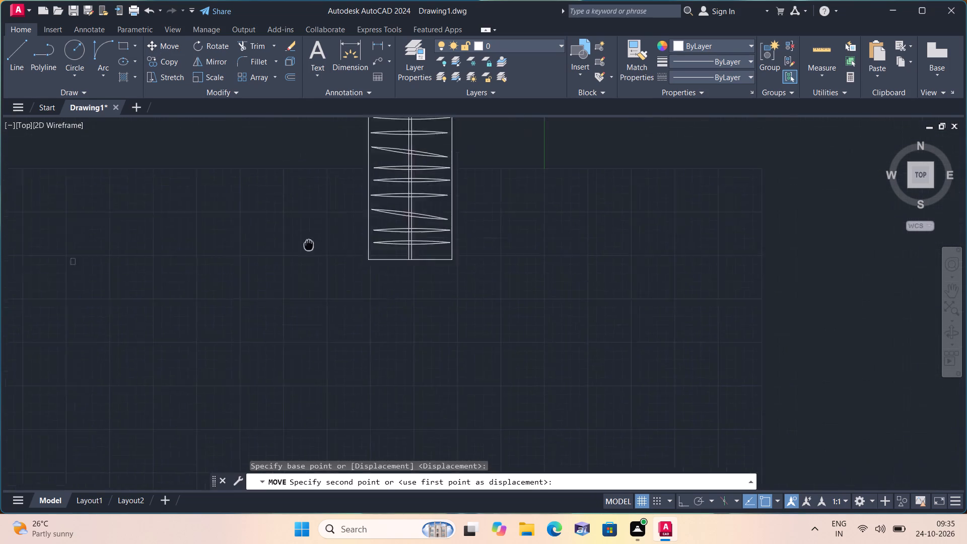
middle_click_drag(156, 279, 131, 286)
scroll(131, 286, "down", 2)
scroll(166, 270, "up", 2)
scroll(259, 191, "up", 1)
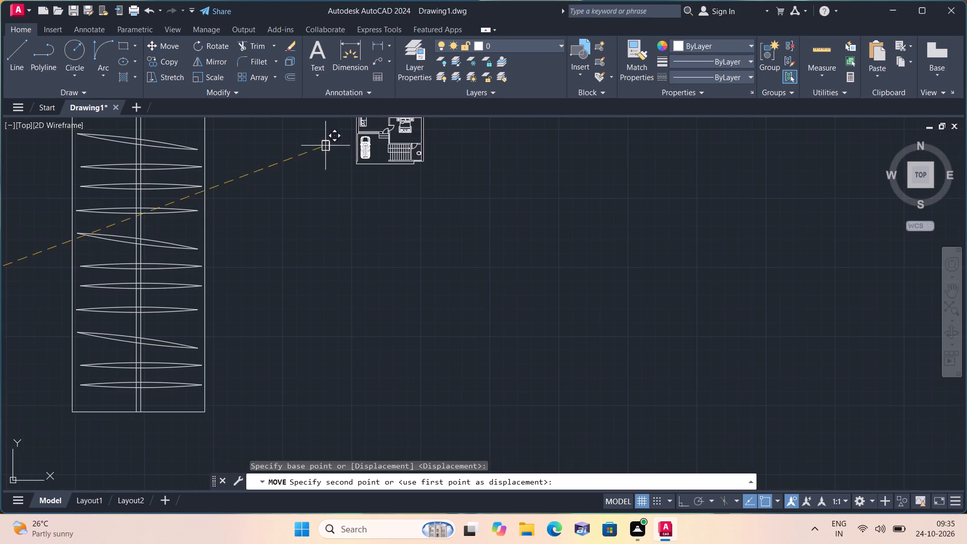
middle_click_drag(406, 128, 432, 235)
scroll(404, 228, "up", 4)
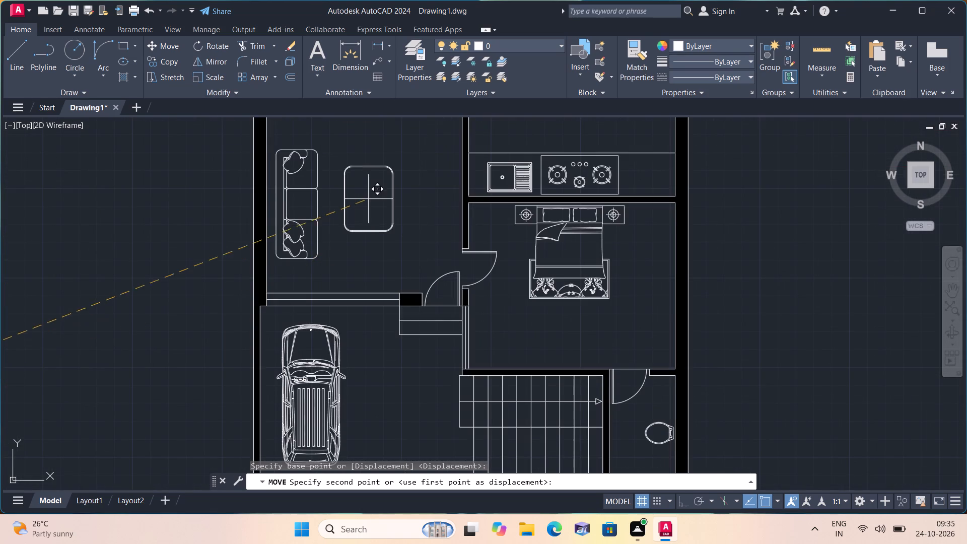
left_click(361, 202)
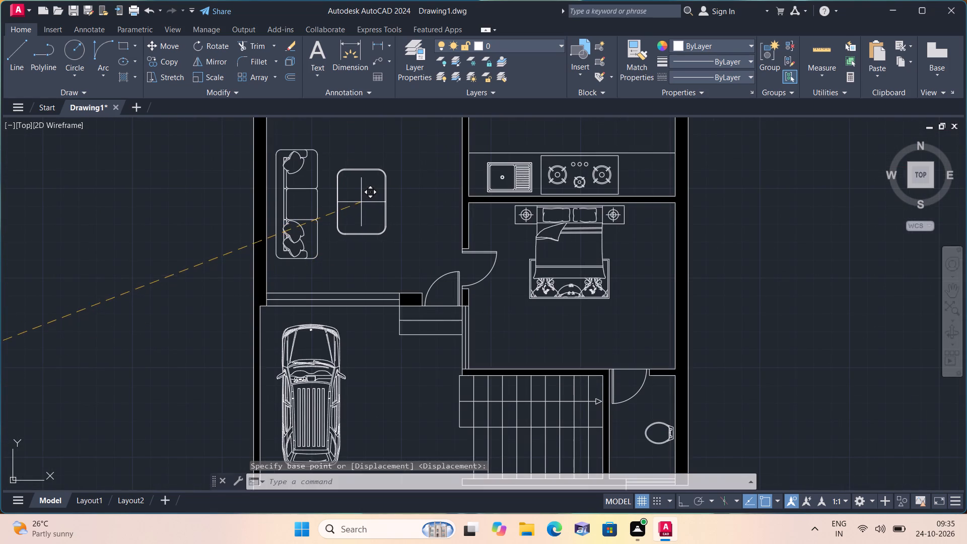
Scale the wardrobe block with the hangers down freehand to about one fortieth of its size, from a base point inside it.
scroll(361, 202, "down", 2)
scroll(238, 275, "down", 1)
middle_click_drag(238, 273, 388, 271)
scroll(235, 367, "down", 3)
middle_click_drag(244, 380, 409, 274)
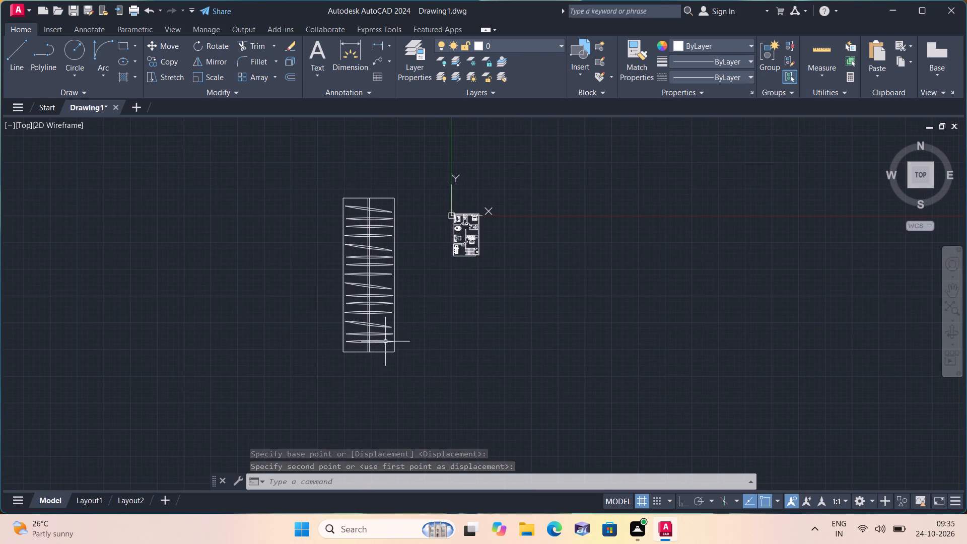
left_click_drag(408, 386, 403, 369)
left_click(277, 185)
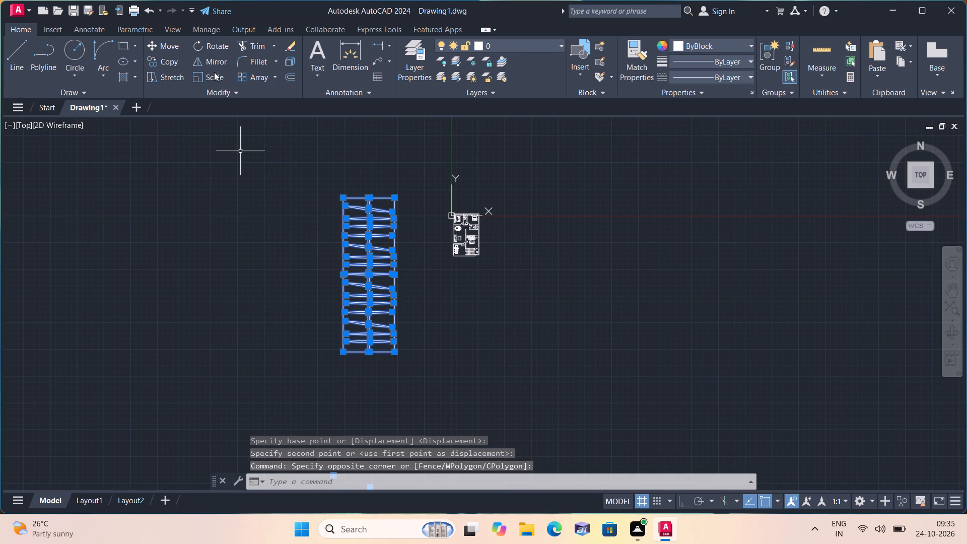
left_click(214, 74)
left_click(378, 247)
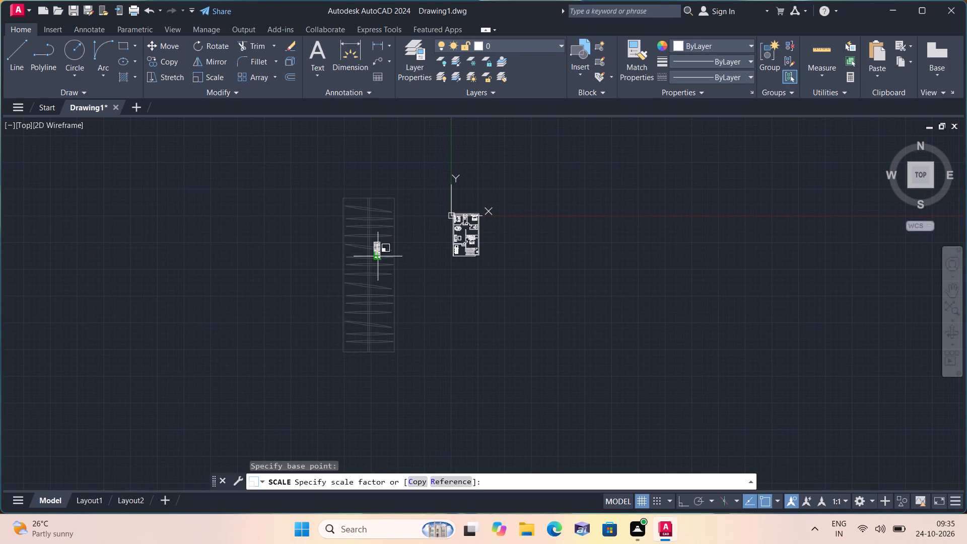
left_click(380, 251)
Move the scaled-down wardrobe into the upper-right bedroom, between the toilet wall and the bed.
scroll(382, 253, "up", 2)
left_click(382, 253)
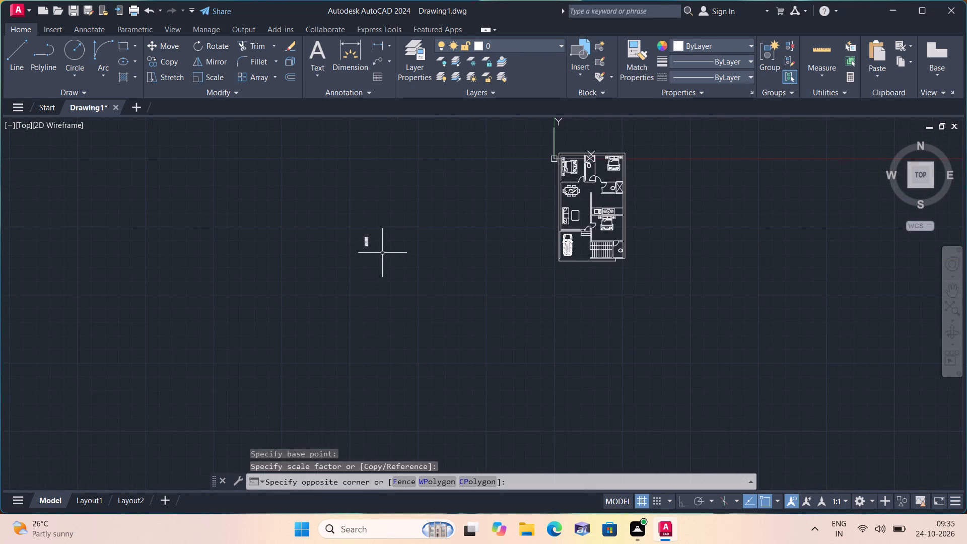
left_click(323, 199)
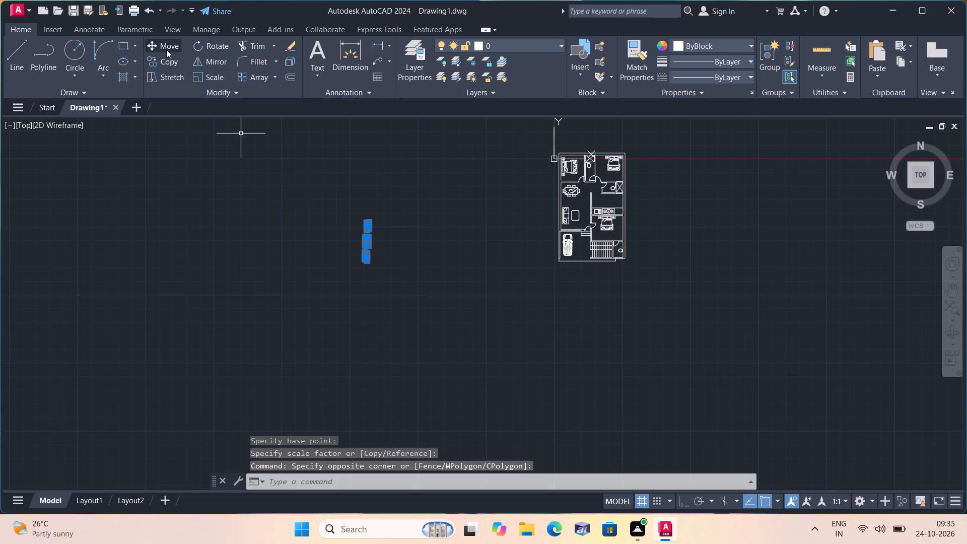
left_click(165, 46)
left_click(361, 242)
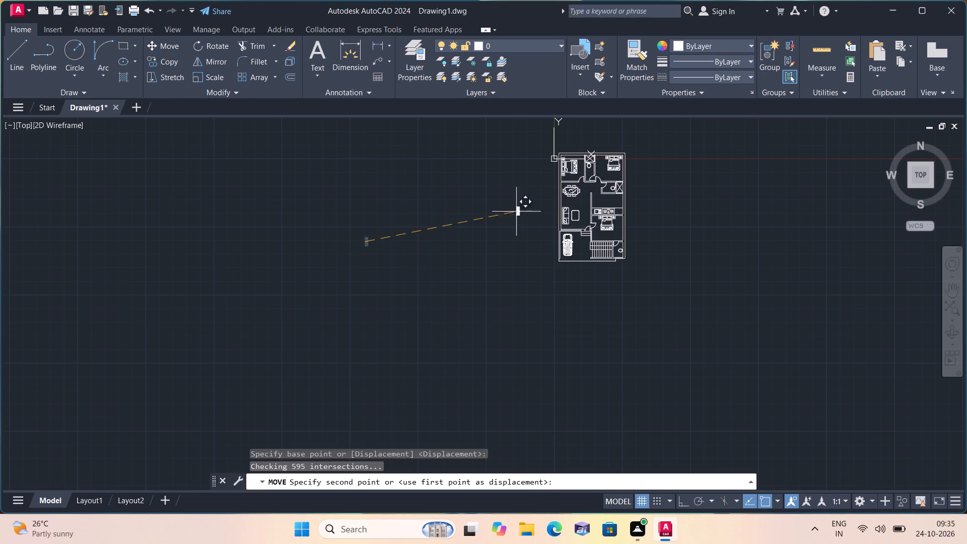
scroll(592, 173, "up", 4)
middle_click_drag(614, 158, 601, 187)
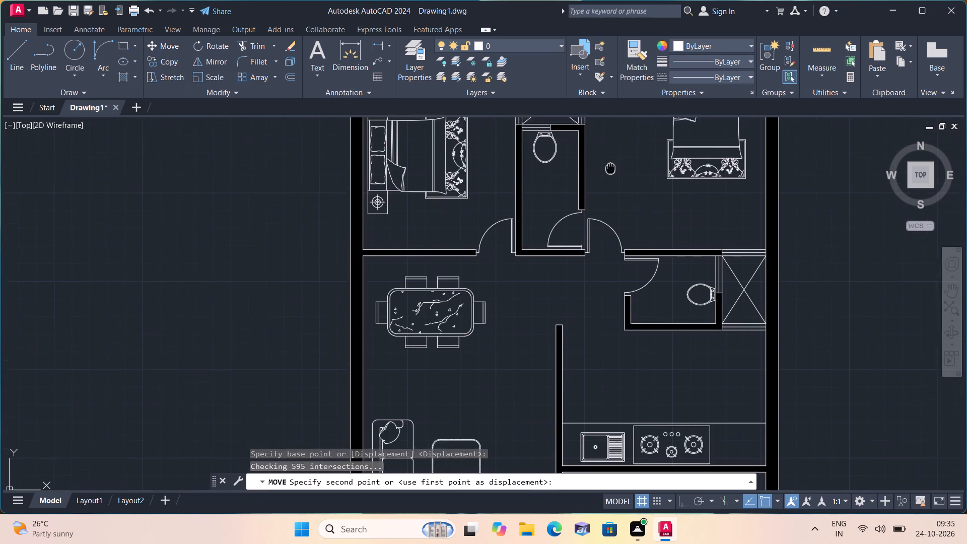
middle_click_drag(601, 187, 571, 288)
left_click(578, 280)
Scale the wardrobe in the upper-right bedroom up freehand to about 1.3 times its size, from a base point near its upper end.
scroll(570, 296, "down", 2)
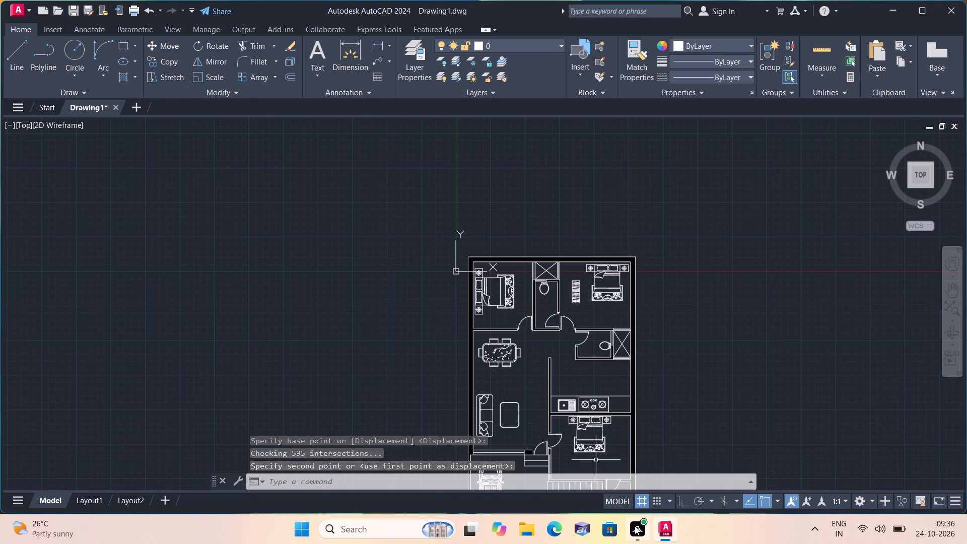
scroll(357, 326, "down", 1)
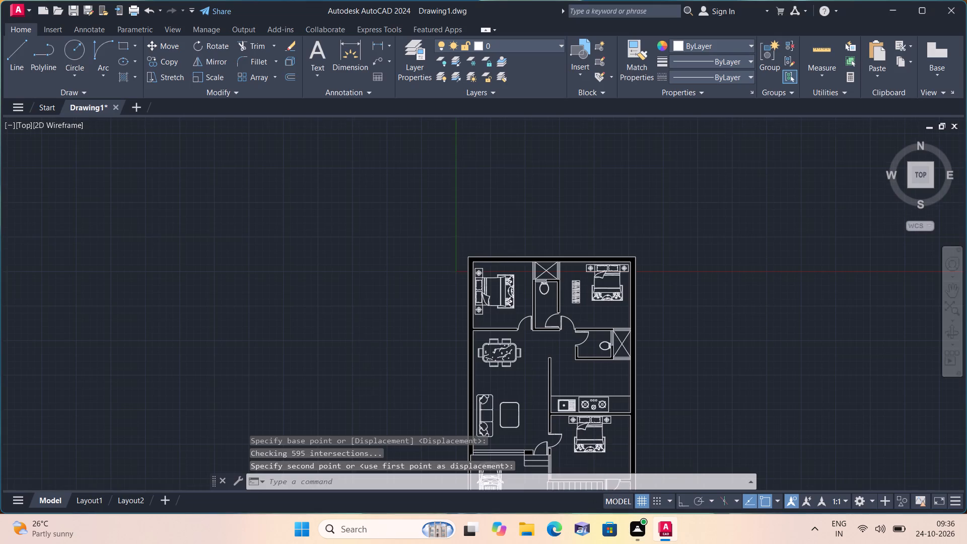
scroll(357, 325, "down", 1)
middle_click_drag(353, 318, 339, 268)
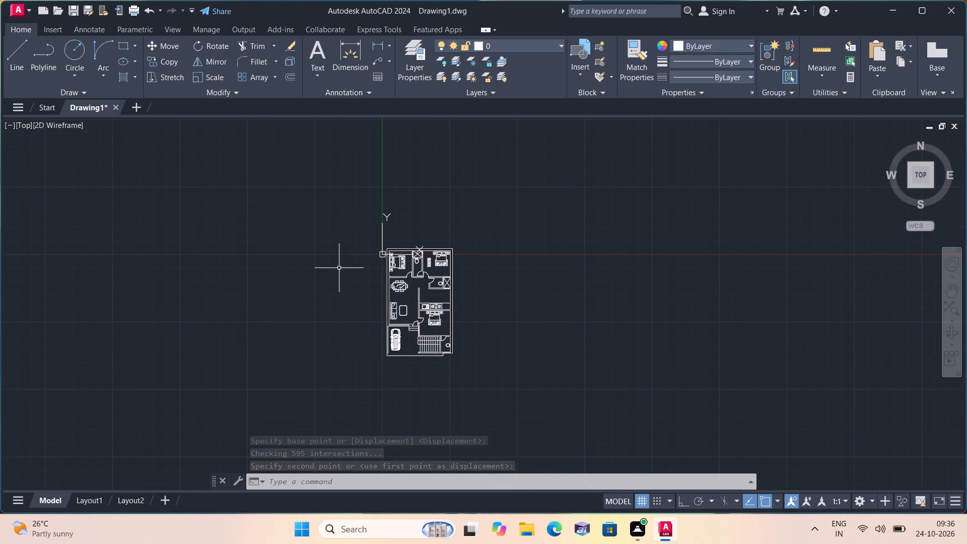
scroll(339, 268, "up", 1)
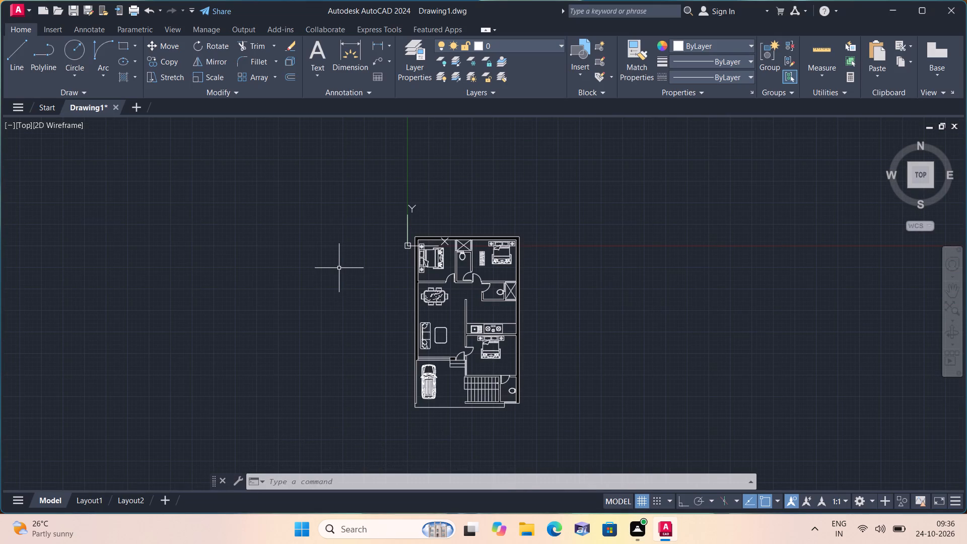
scroll(397, 271, "up", 2)
scroll(523, 256, "up", 1)
middle_click_drag(522, 255, 453, 214)
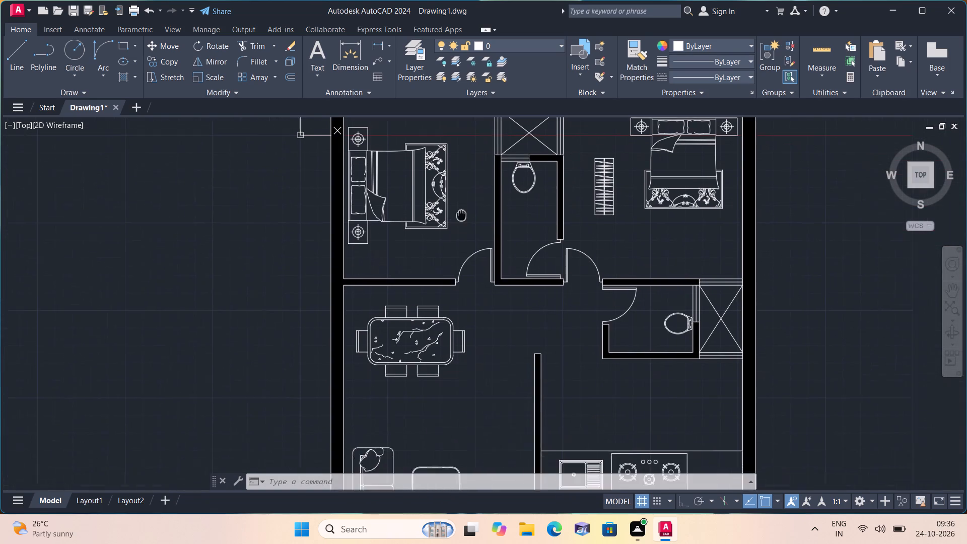
middle_click_drag(453, 214, 371, 238)
scroll(518, 178, "up", 2)
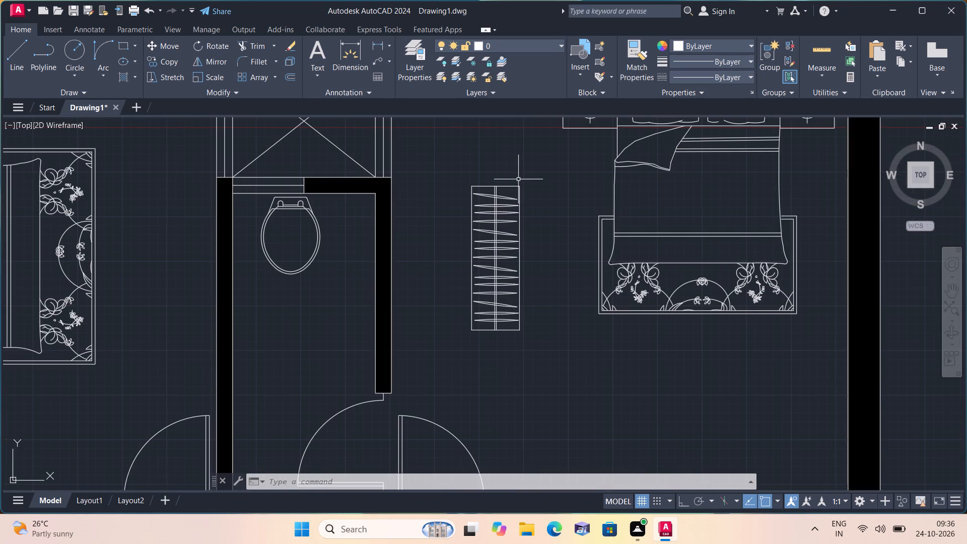
left_click(530, 334)
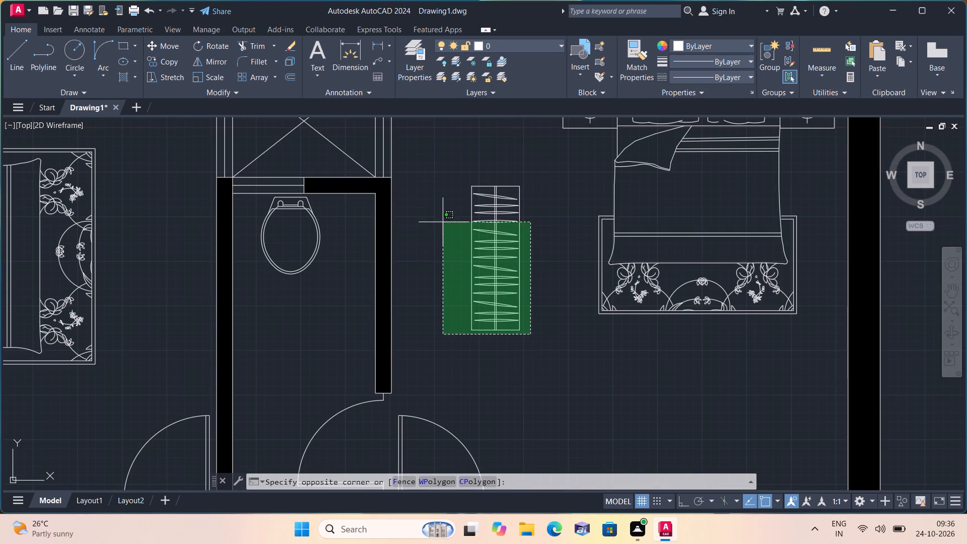
left_click(437, 167)
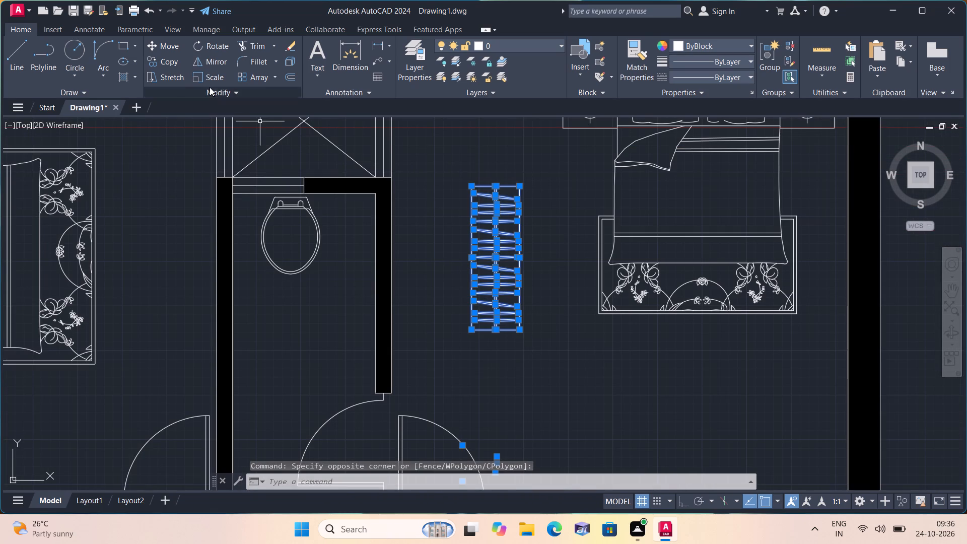
left_click(217, 75)
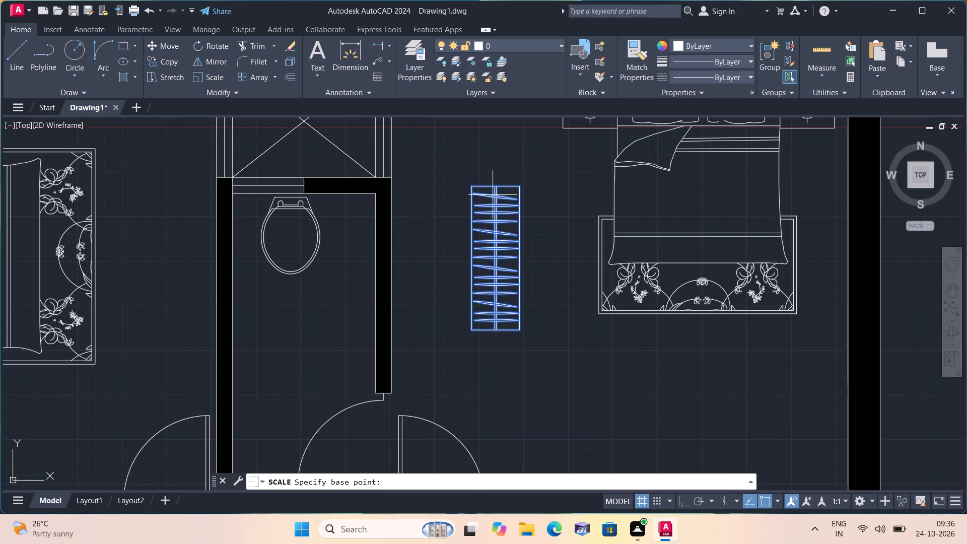
left_click(501, 197)
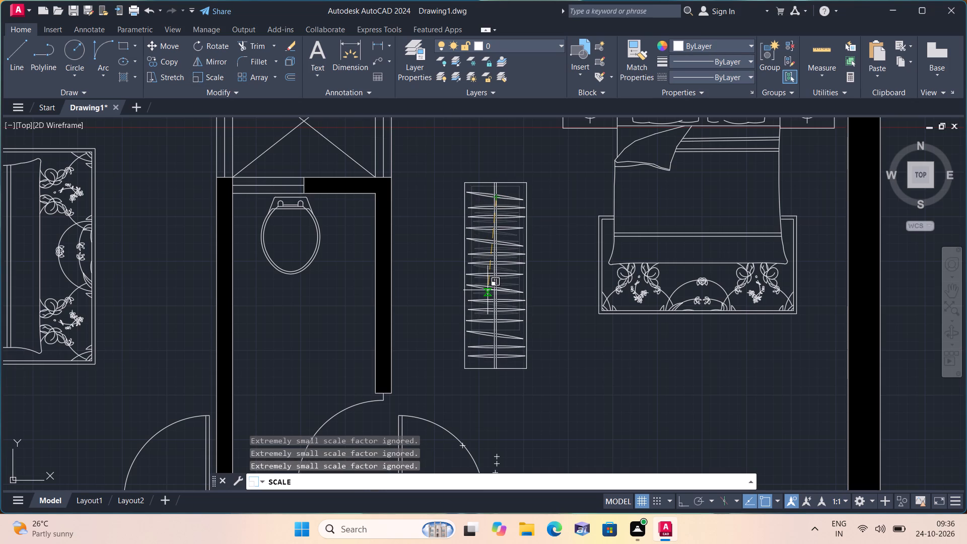
left_click(488, 290)
Move the upper-right bedroom's wardrobe by its upper-left corner against the toilet wall, at the wall's upper outer corner.
left_click(543, 381)
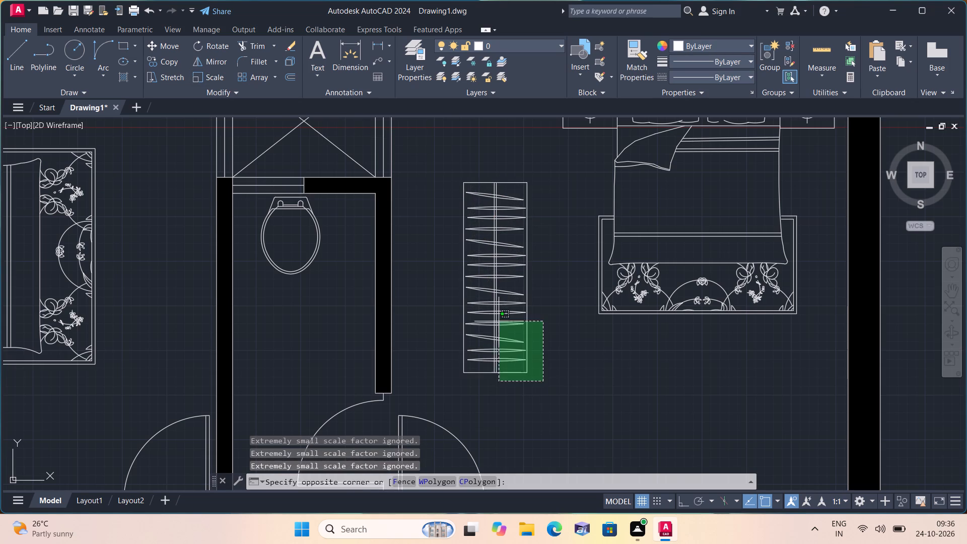
left_click(436, 166)
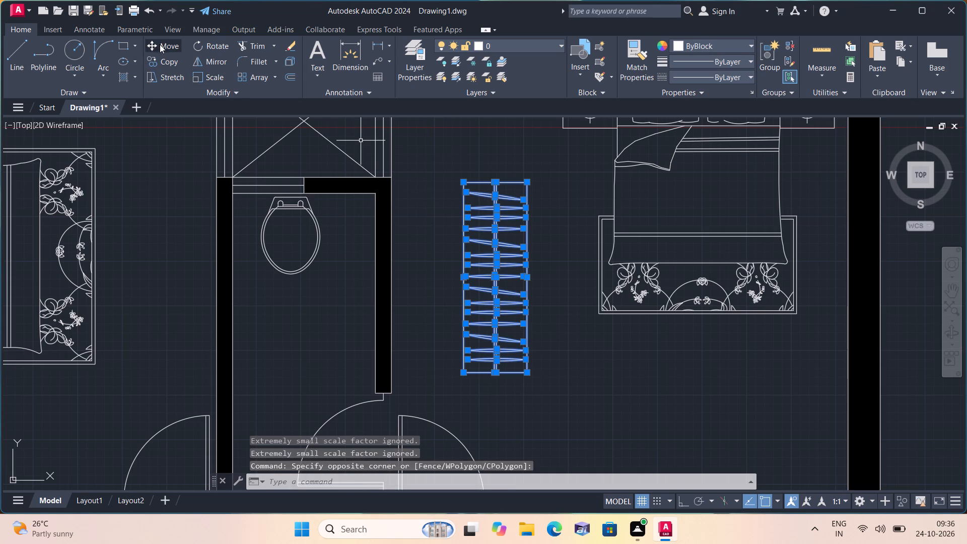
left_click(160, 44)
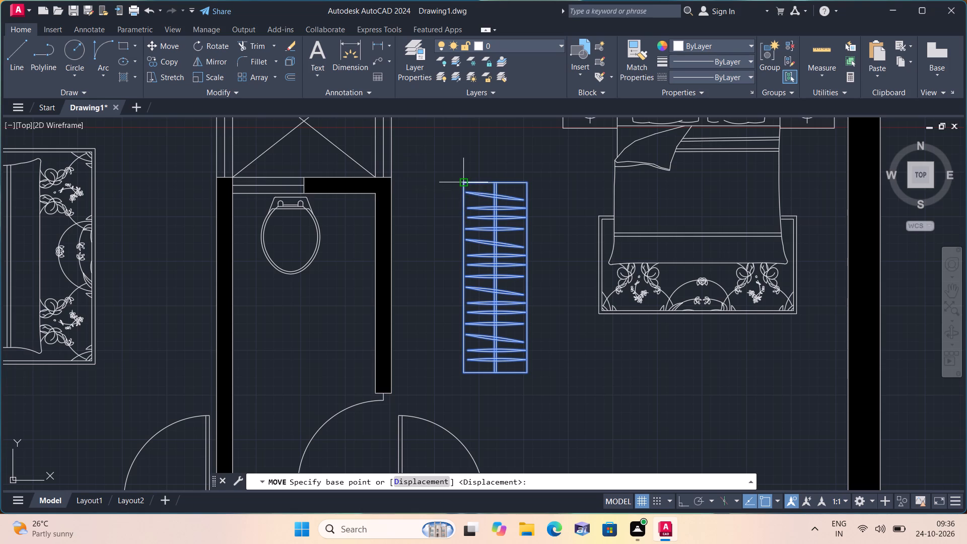
left_click(464, 184)
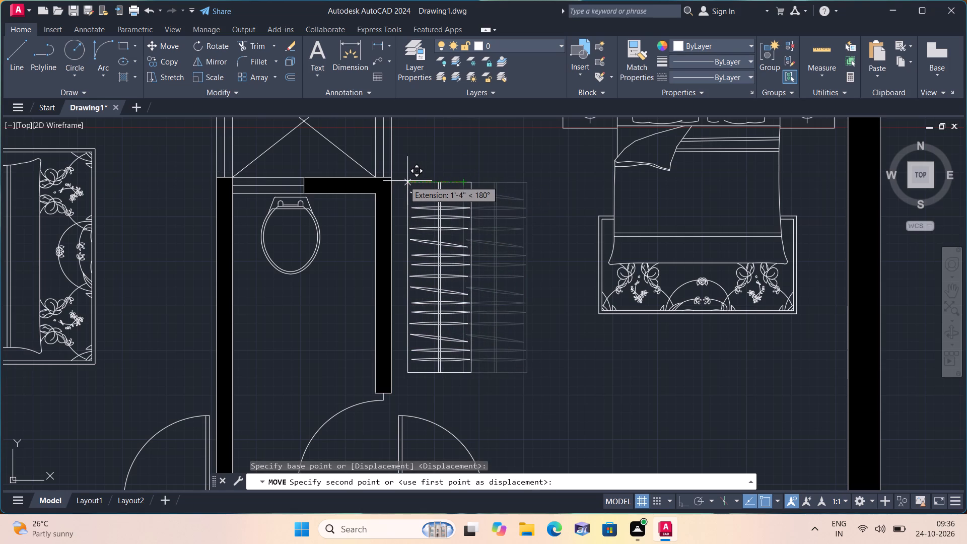
left_click(392, 176)
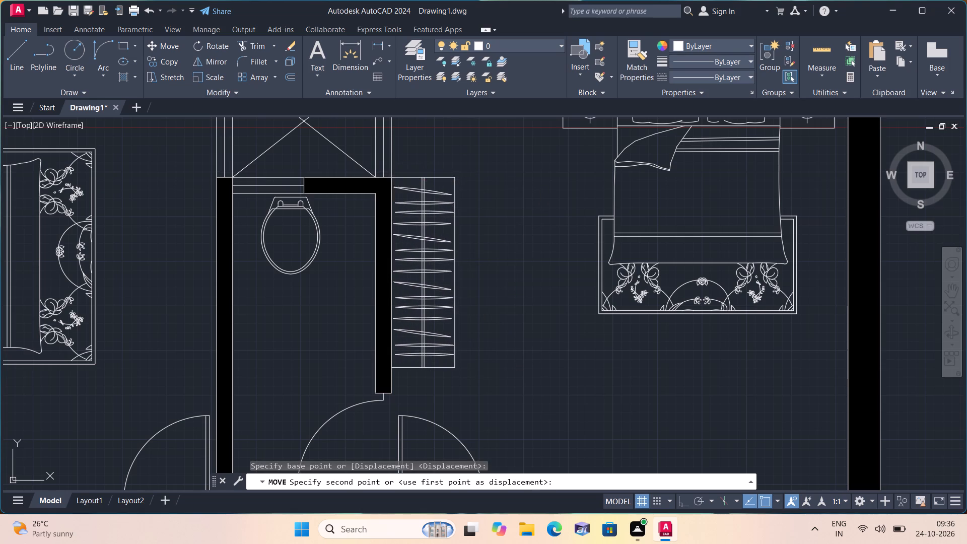
Copy the whole wardrobe from its lower-right corner into the lower-right inner corner of the bedroom below the kitchen.
scroll(445, 296, "up", 1)
left_click(497, 430)
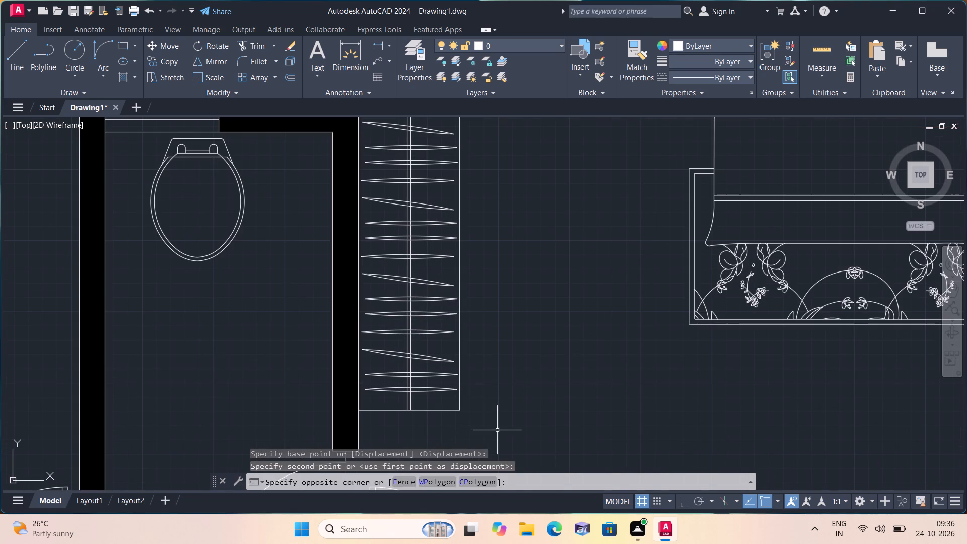
scroll(392, 230, "down", 1)
middle_click_drag(388, 234, 385, 244)
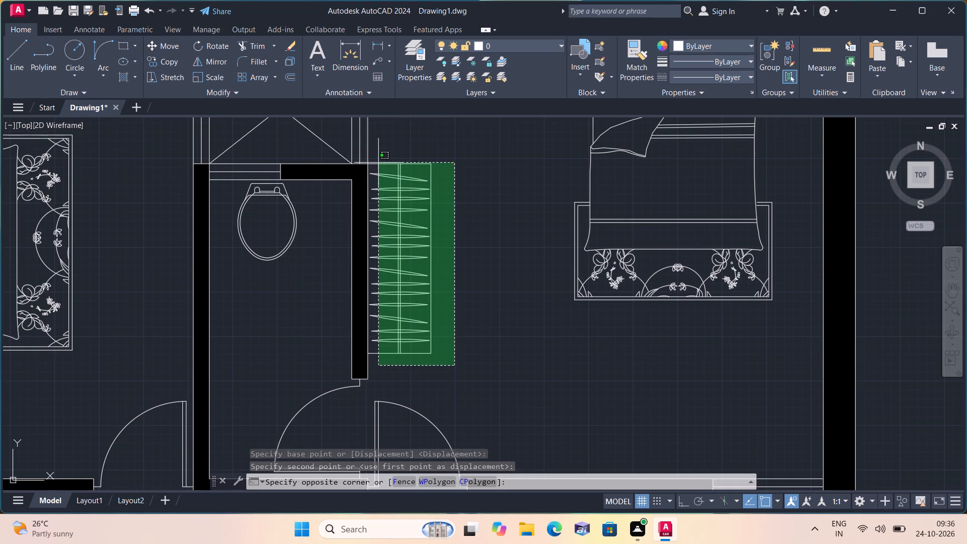
left_click(379, 158)
scroll(375, 194, "up", 2)
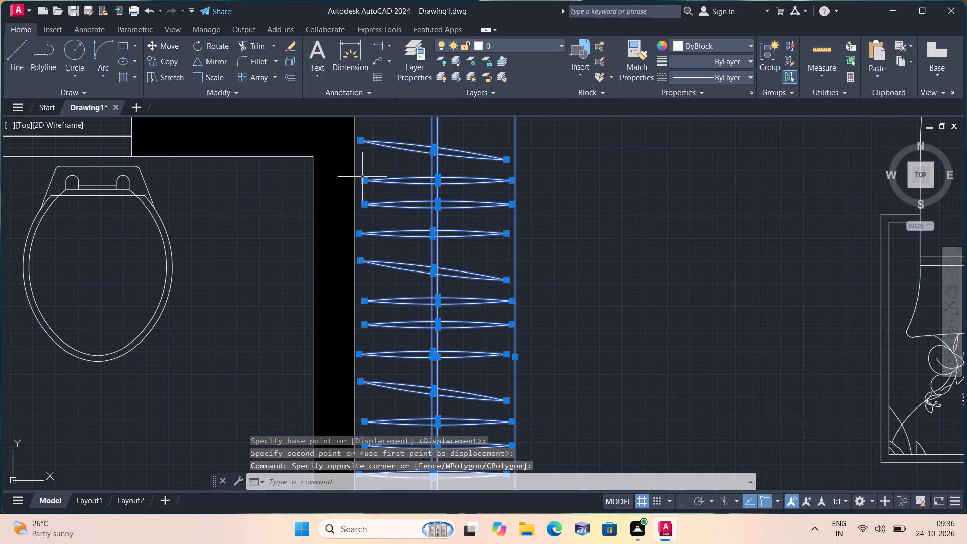
left_click(354, 169)
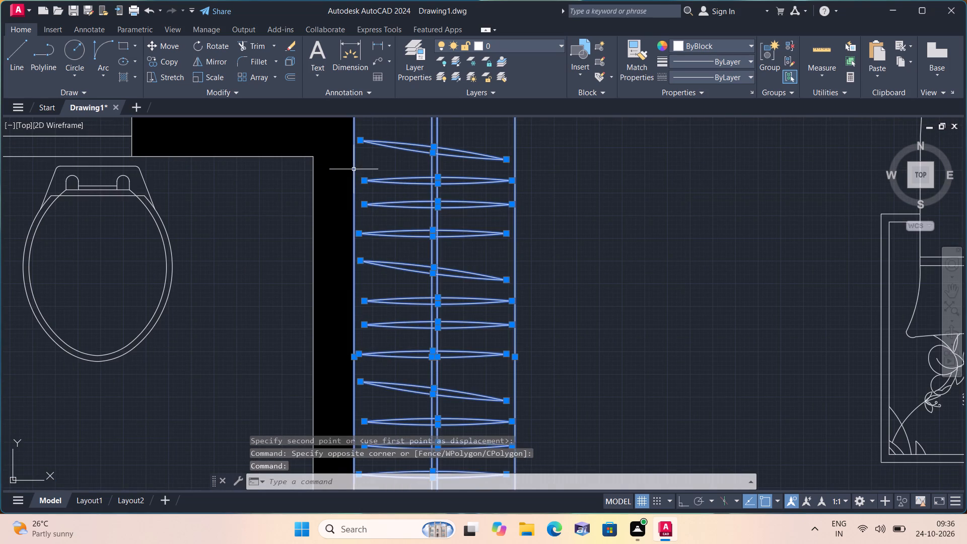
scroll(354, 169, "down", 2)
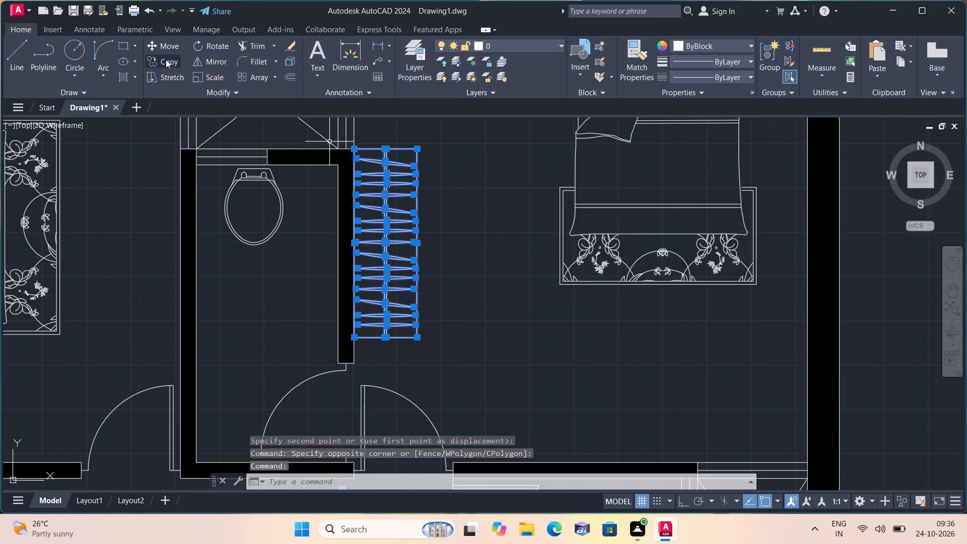
left_click(166, 59)
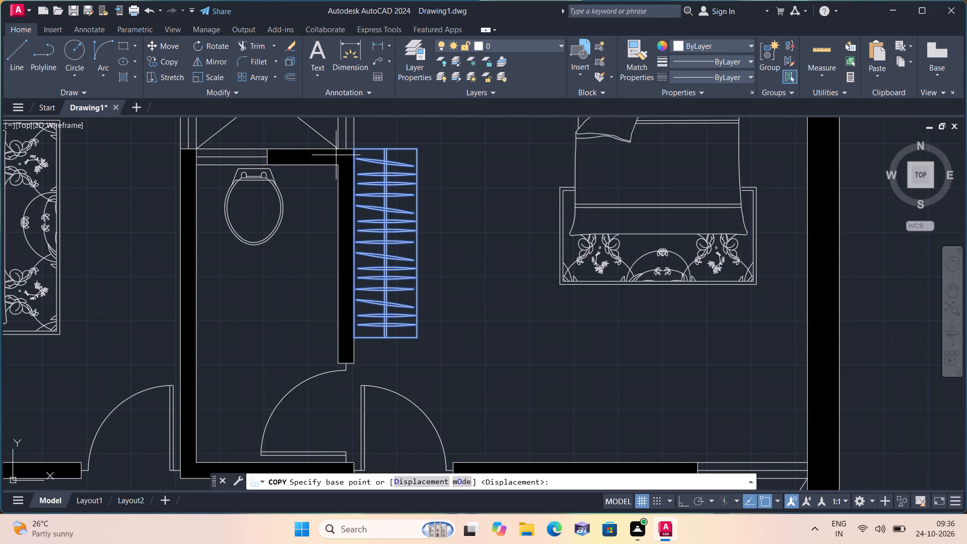
left_click(417, 336)
scroll(445, 334, "down", 2)
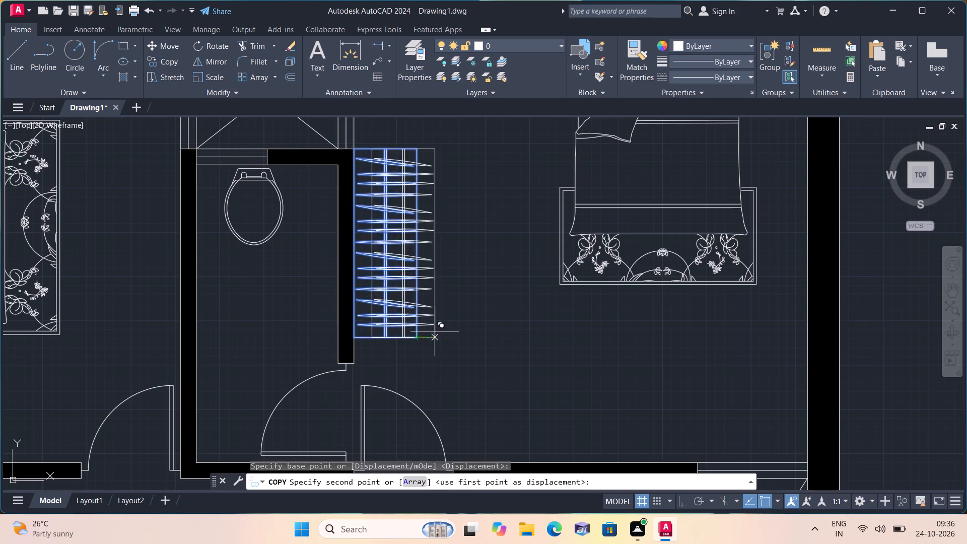
middle_click_drag(468, 331, 407, 174)
scroll(440, 253, "down", 3)
scroll(453, 320, "up", 2)
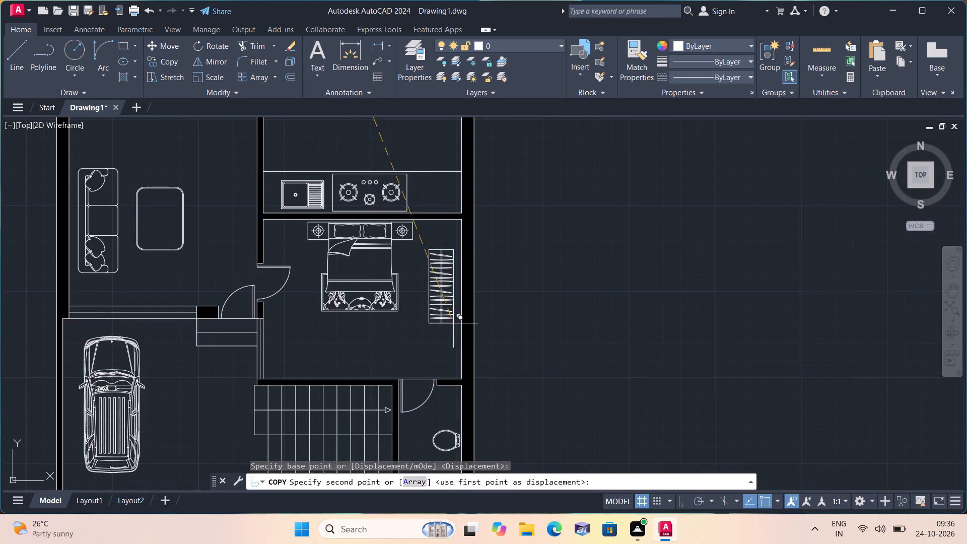
left_click(458, 379)
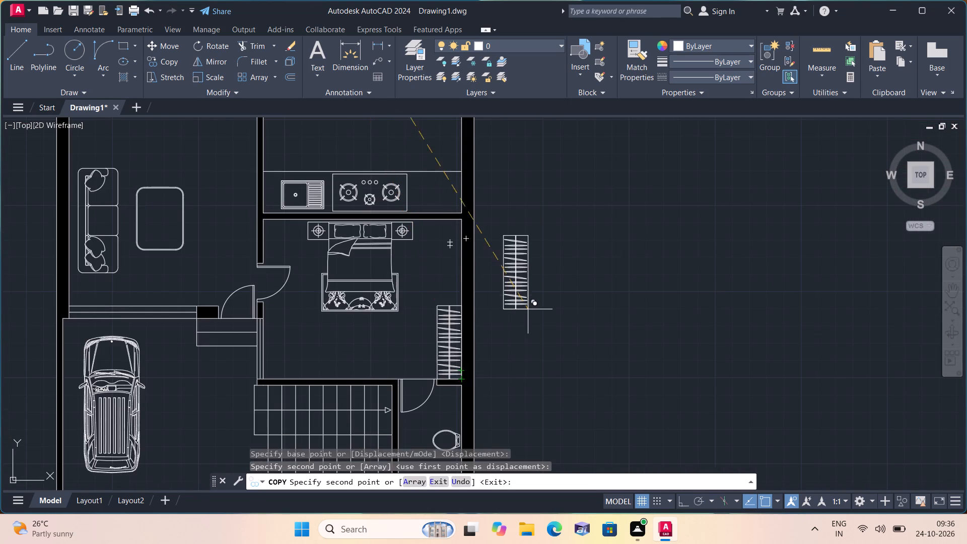
key("Escape")
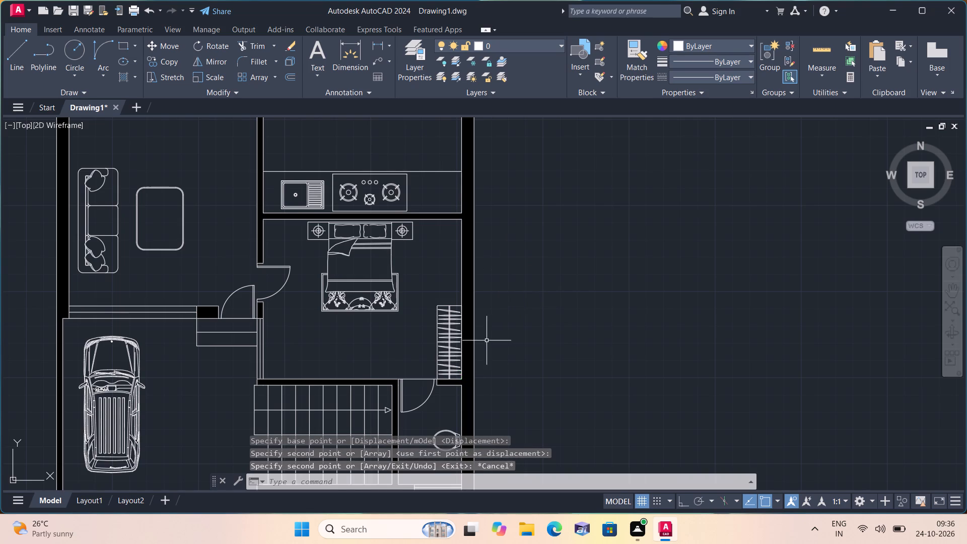
Add a horizontal linear dimension above the plan, spanning the full outer width of the top wall.
scroll(388, 312, "down", 1)
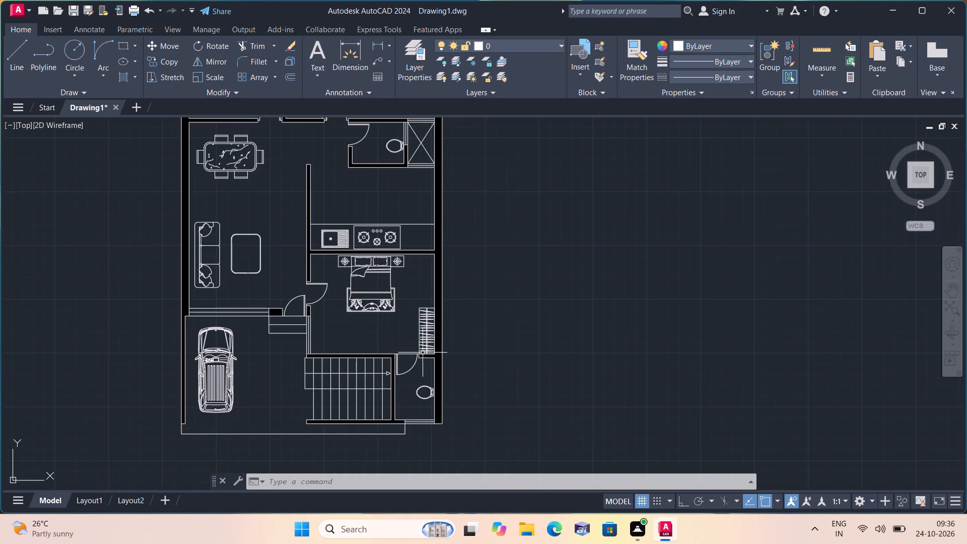
middle_click_drag(384, 211, 491, 293)
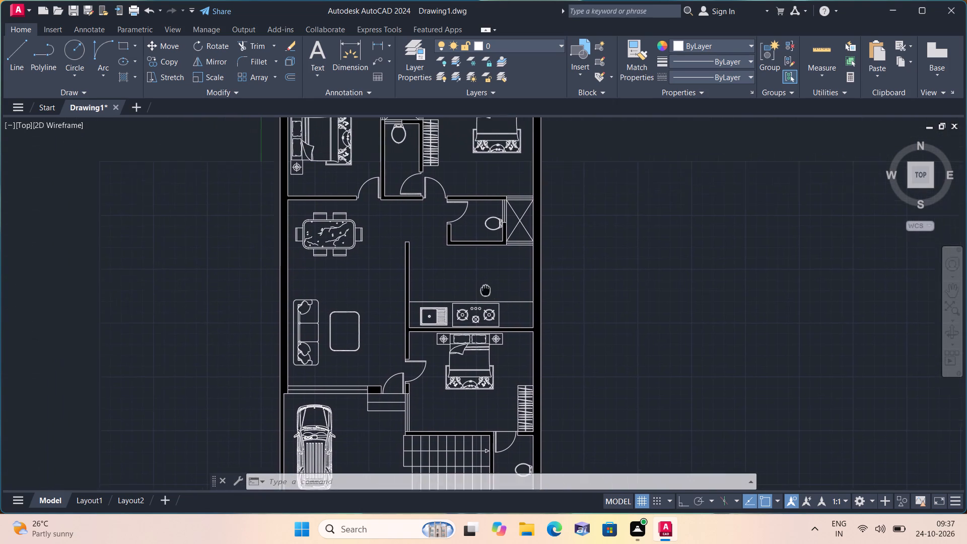
middle_click_drag(491, 293, 534, 363)
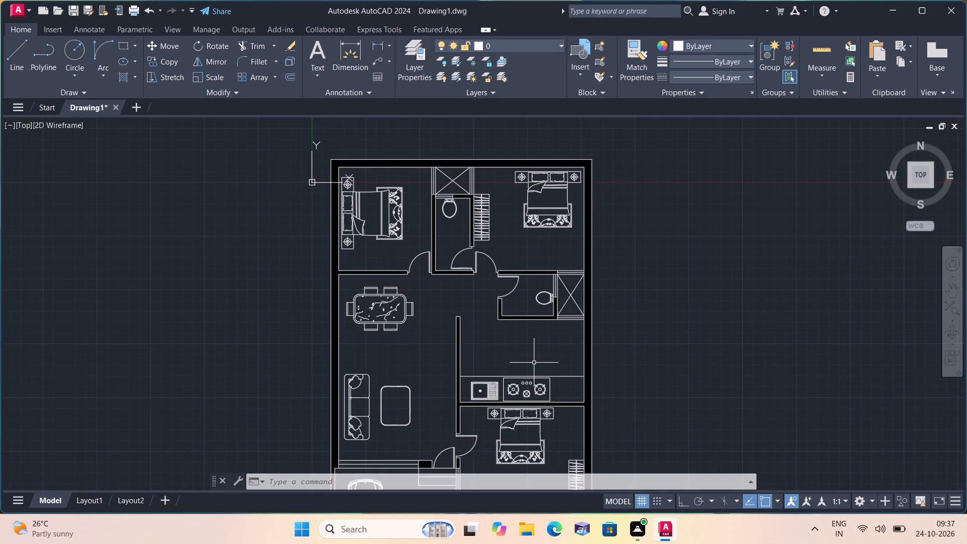
middle_click_drag(449, 260, 455, 250)
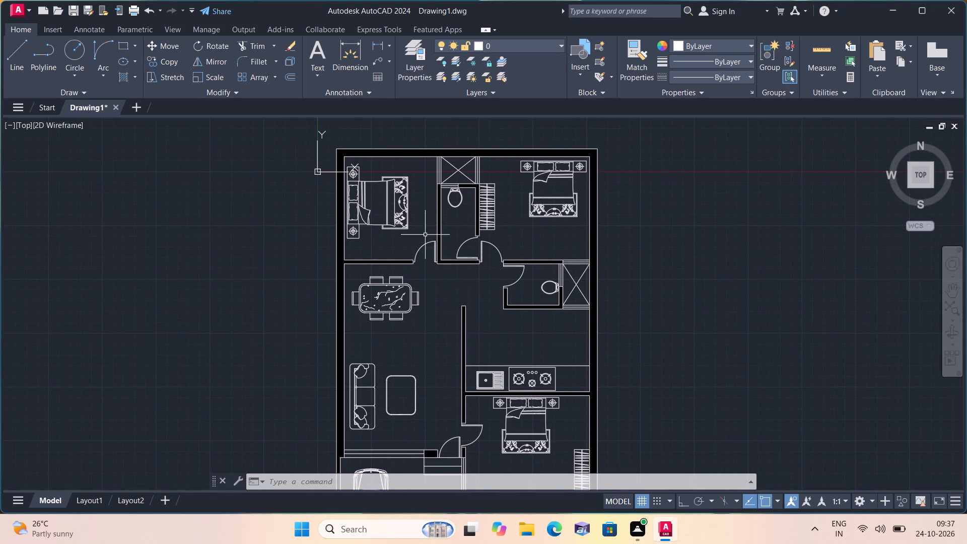
left_click(391, 42)
left_click(405, 64)
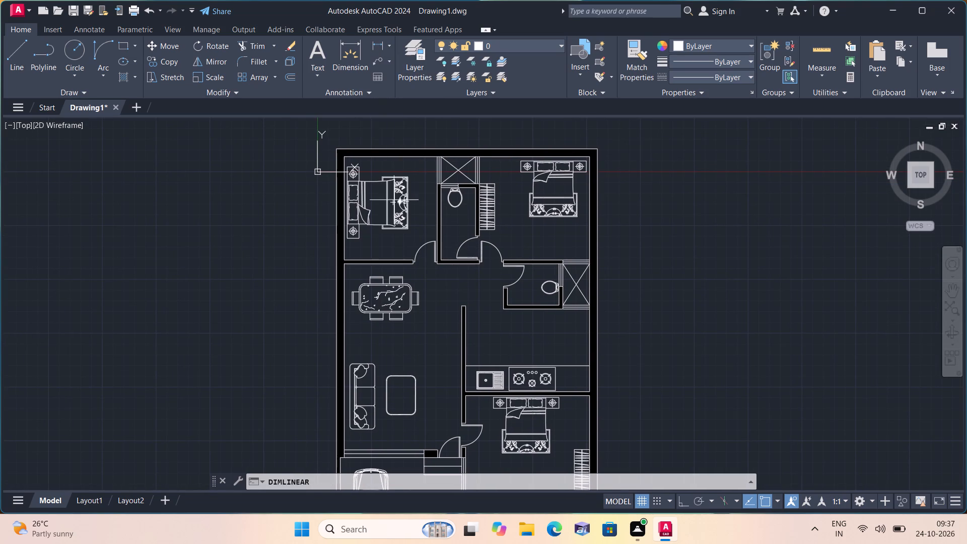
left_click(336, 147)
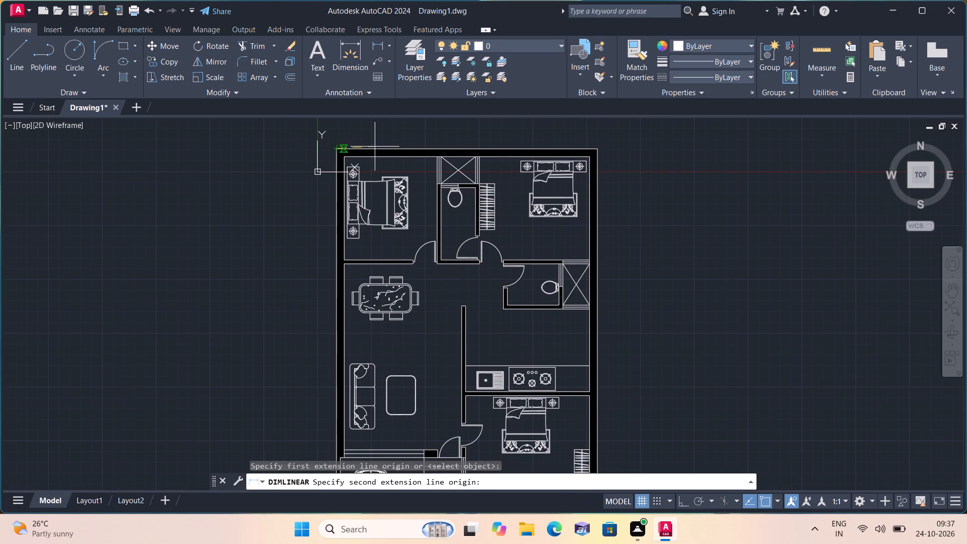
left_click(598, 152)
left_click(590, 128)
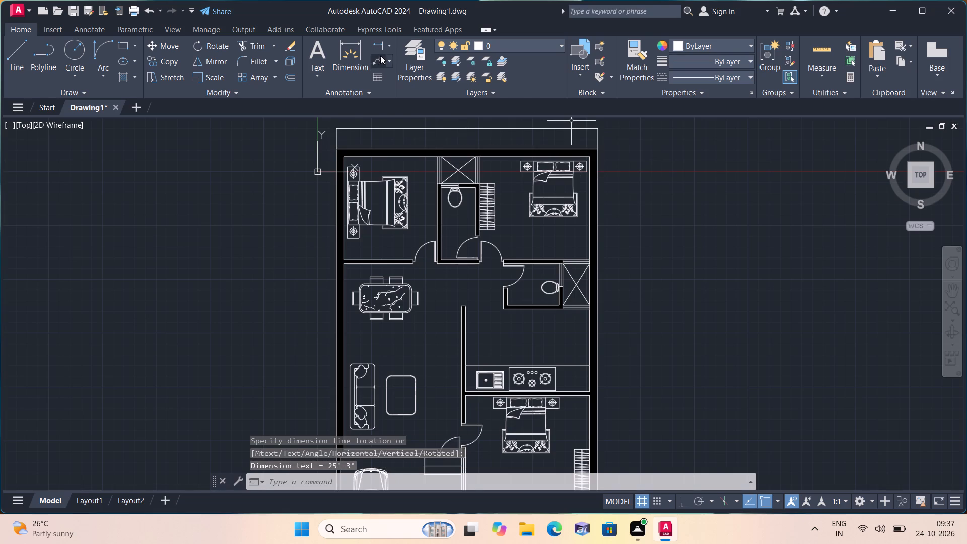
Add a vertical linear dimension beside the plan's right outer wall, from its top corner to its bottom corner.
left_click(388, 47)
left_click(401, 65)
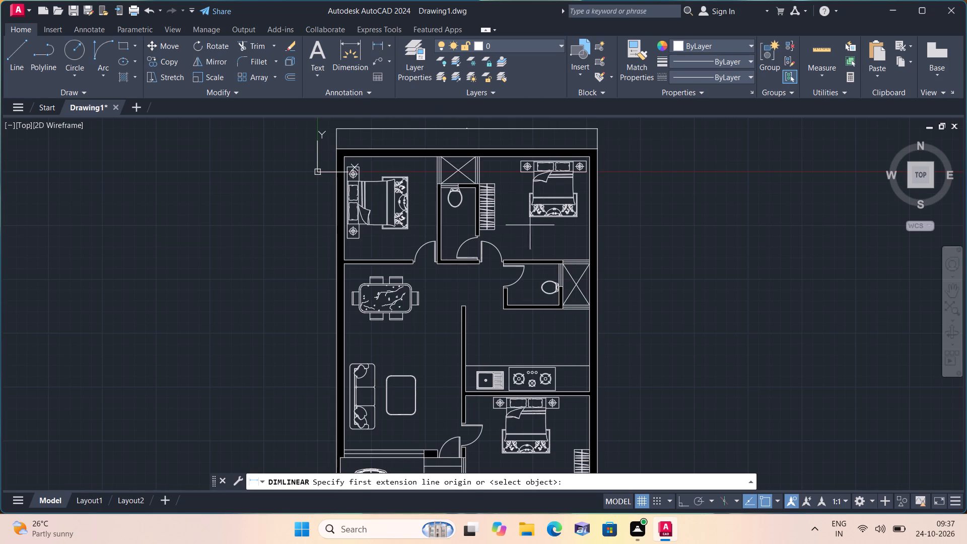
left_click(599, 150)
scroll(614, 234, "down", 2)
middle_click_drag(613, 234, 567, 165)
scroll(544, 282, "up", 2)
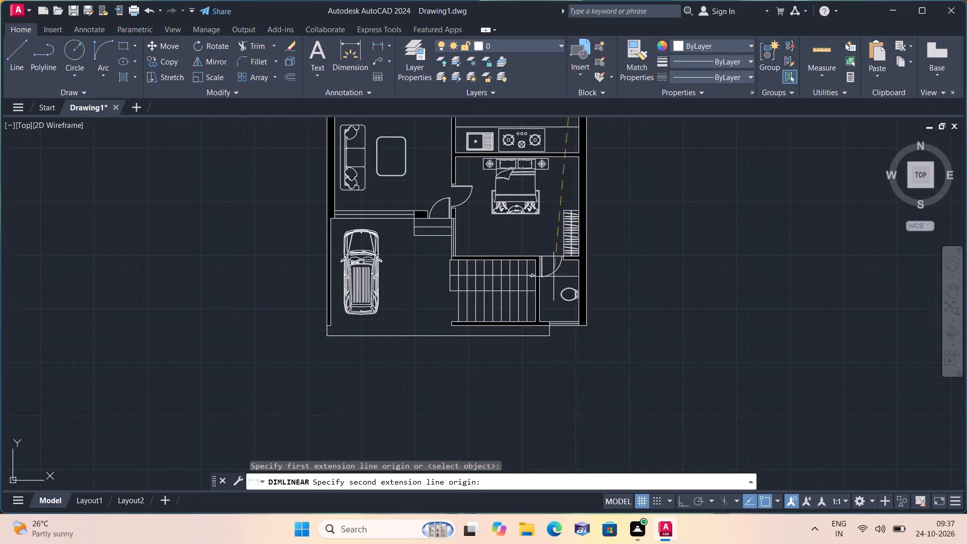
left_click(590, 326)
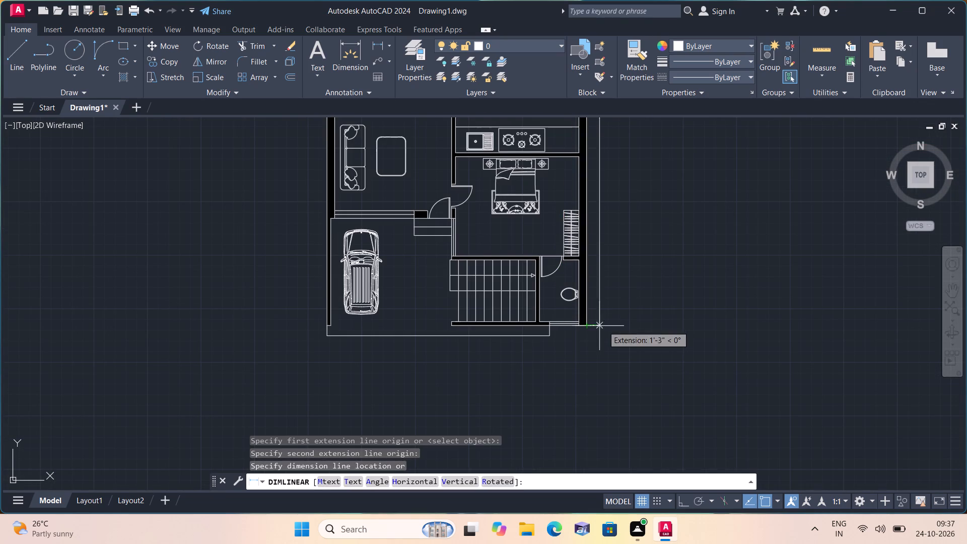
left_click(612, 325)
Set the text height of both overall linear dimensions to 6", selecting them together as similar objects.
scroll(612, 326, "up", 2)
left_click_drag(629, 336, 623, 328)
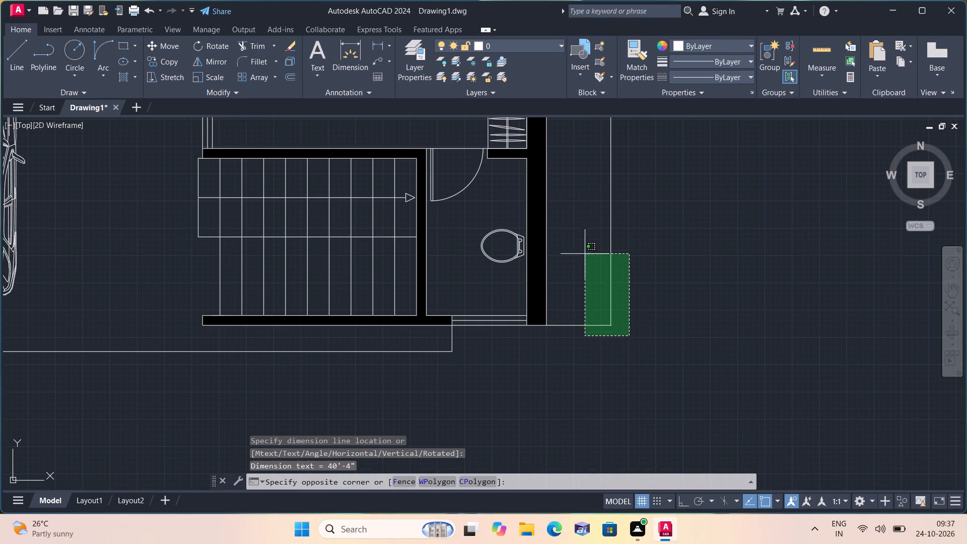
left_click(577, 243)
right_click(577, 243)
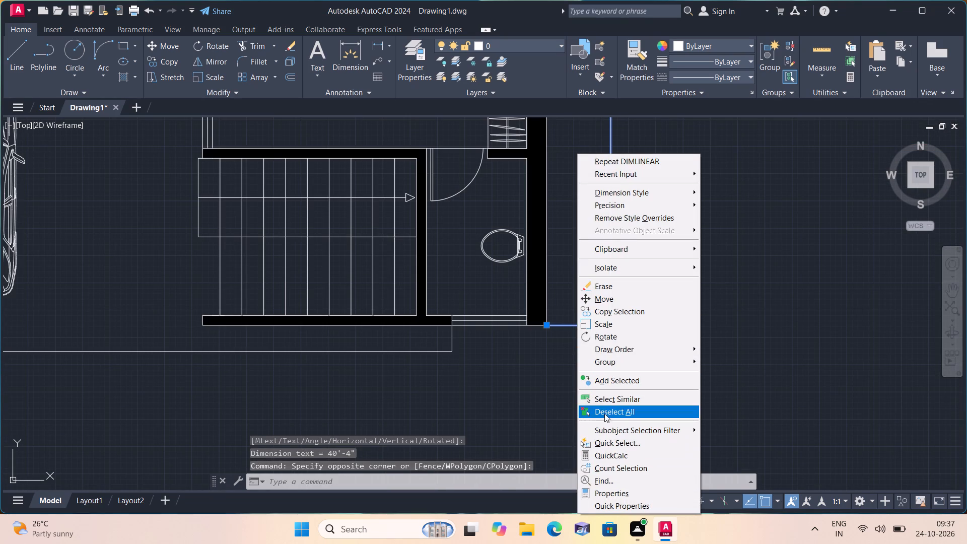
left_click(613, 400)
right_click(612, 341)
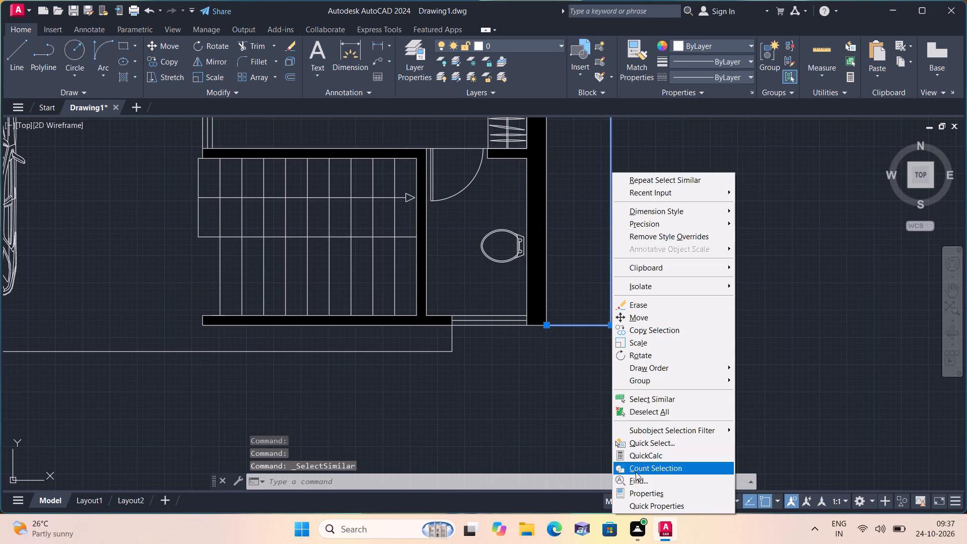
left_click(646, 490)
scroll(85, 267, "down", 1)
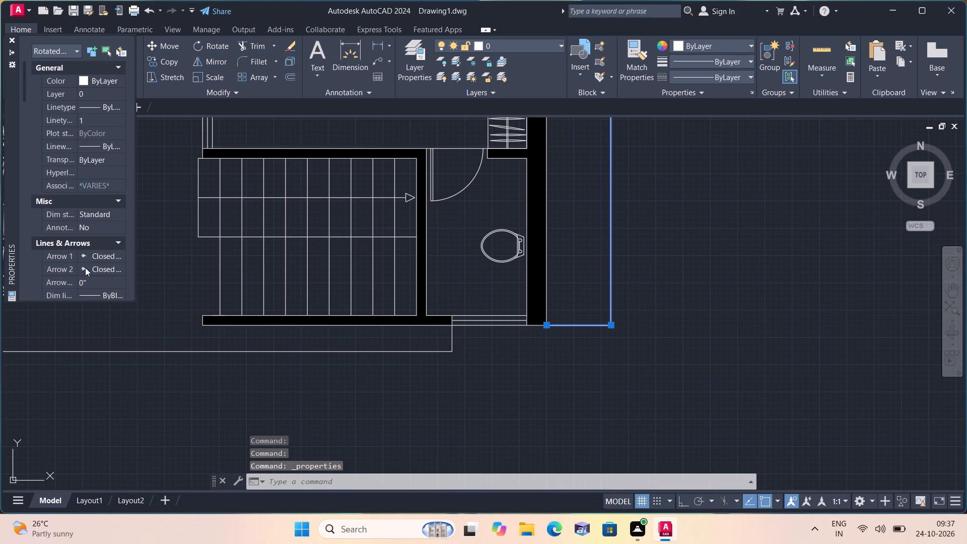
scroll(85, 267, "down", 4)
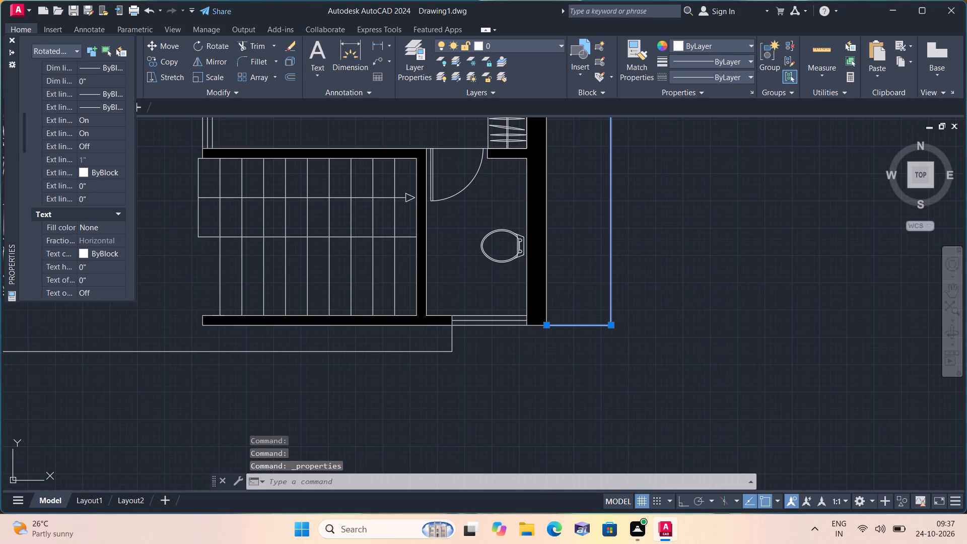
left_click(88, 268)
key("BackSpace")
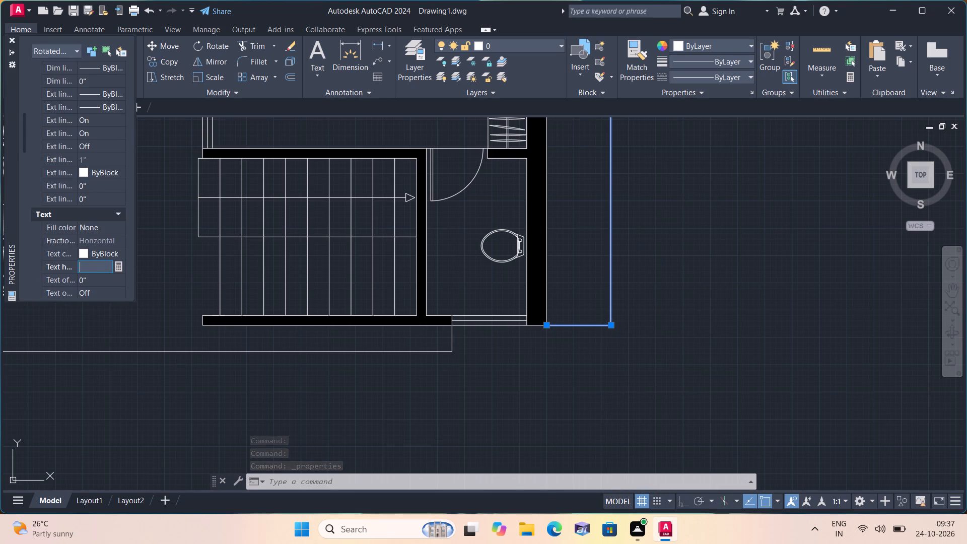
type("6\"")
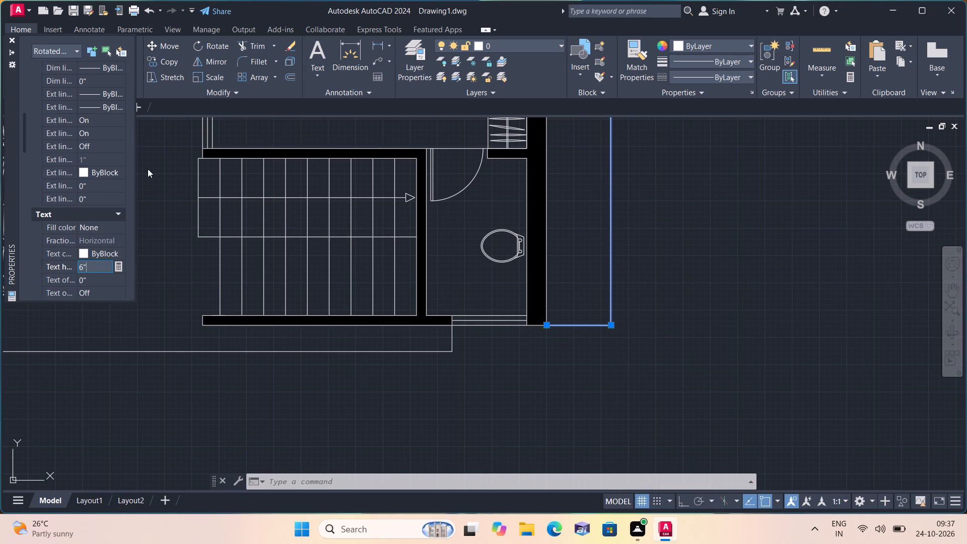
left_click(149, 167)
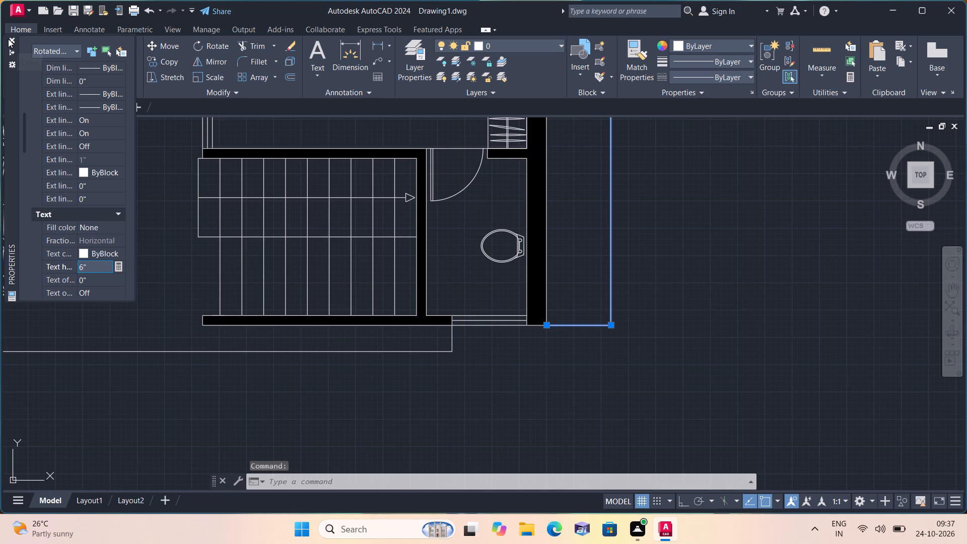
left_click(10, 38)
key("Escape")
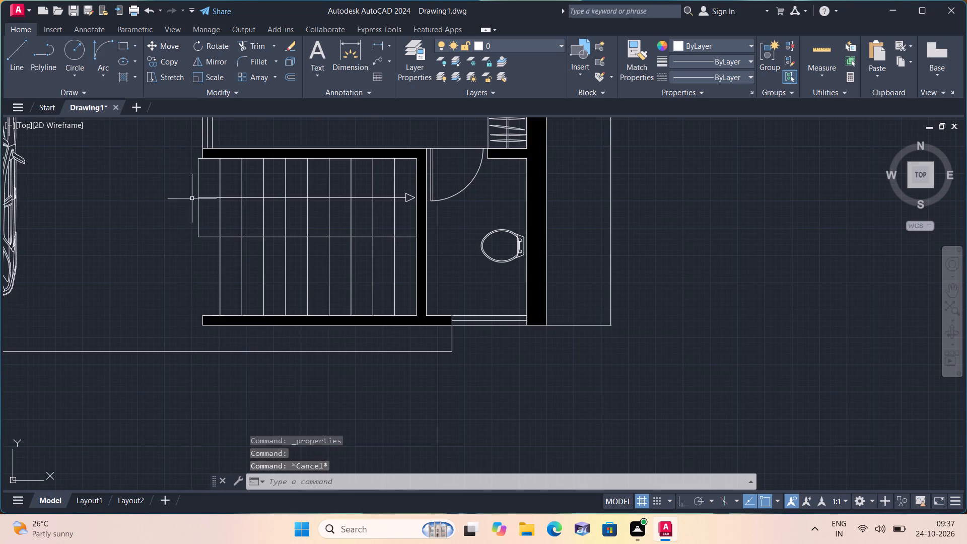
scroll(476, 279, "down", 3)
middle_click_drag(482, 249, 522, 358)
scroll(482, 249, "down", 1)
scroll(522, 357, "up", 1)
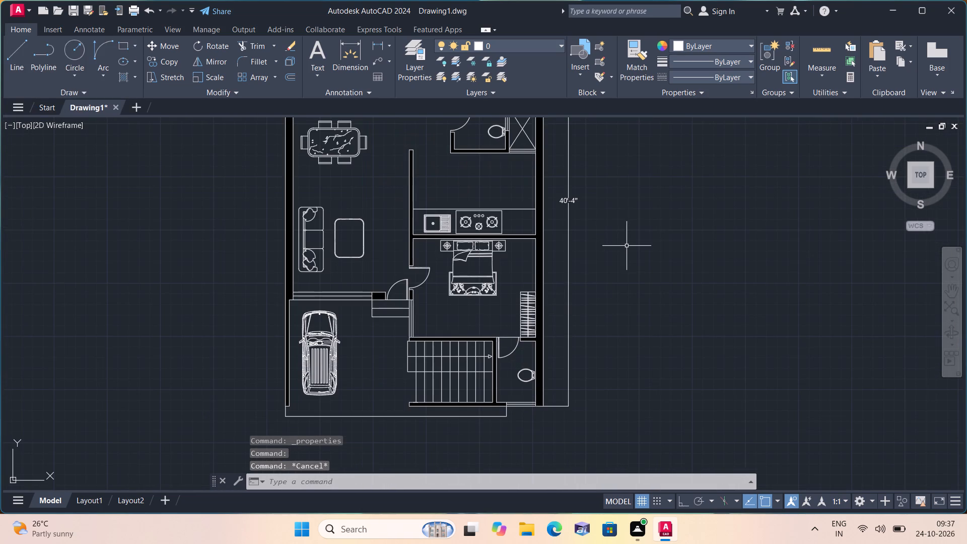
Override the text of the vertical overall dimension beside the plan to read 40'.
scroll(535, 196, "up", 1)
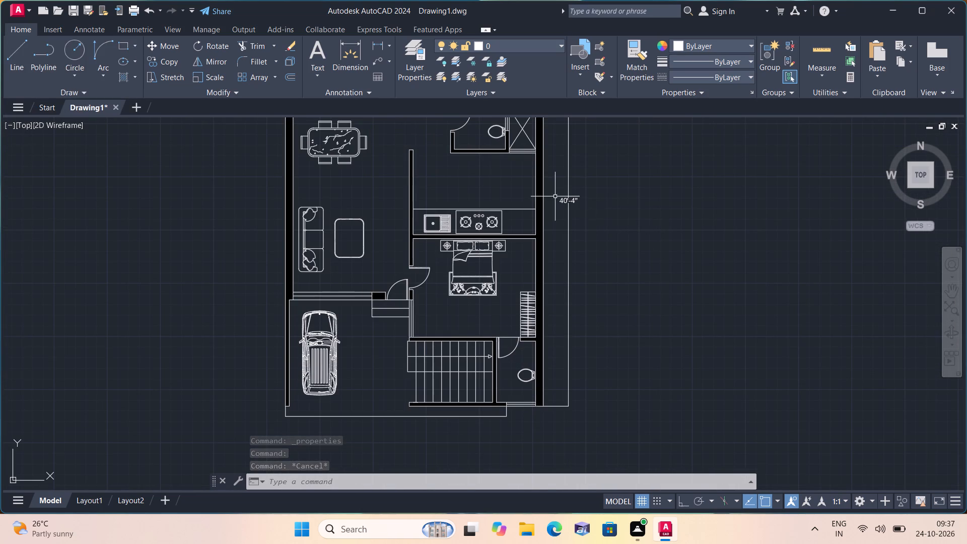
scroll(605, 203, "up", 1)
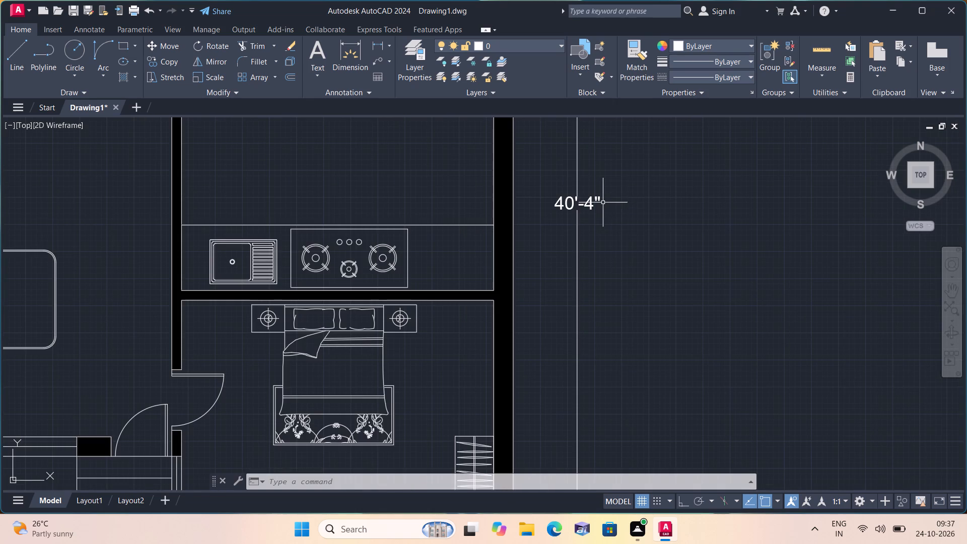
triple_click(565, 204)
left_click(565, 204)
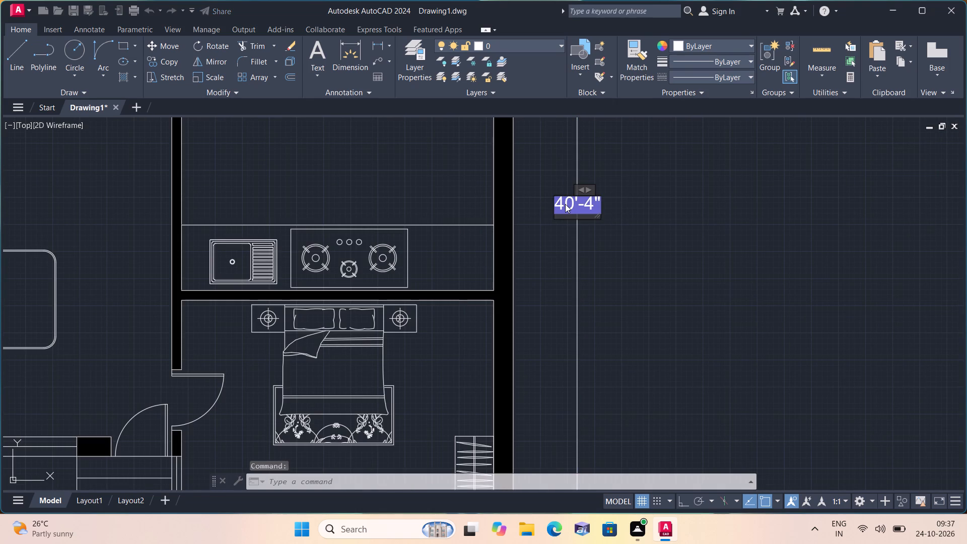
key("BackSpace")
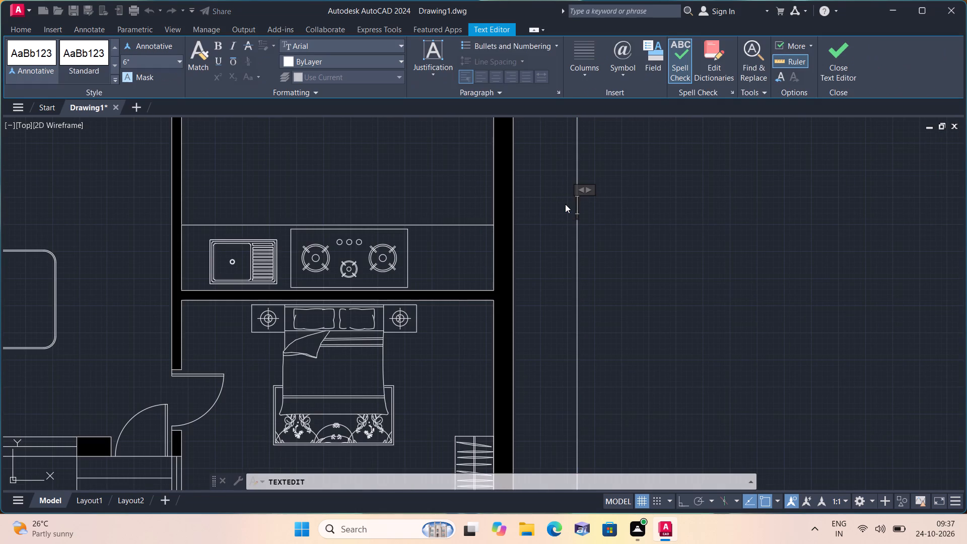
key("4")
key("0")
key("apostrophe")
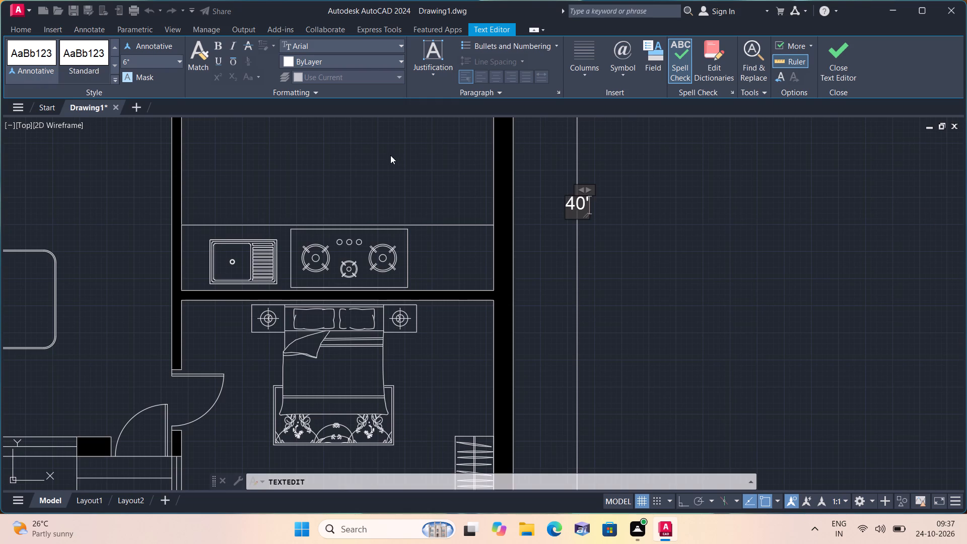
left_click(390, 155)
Override the text of the horizontal overall dimension above the plan to read 25'.
scroll(399, 189, "down", 1)
middle_click_drag(399, 189, 528, 514)
scroll(528, 514, "down", 1)
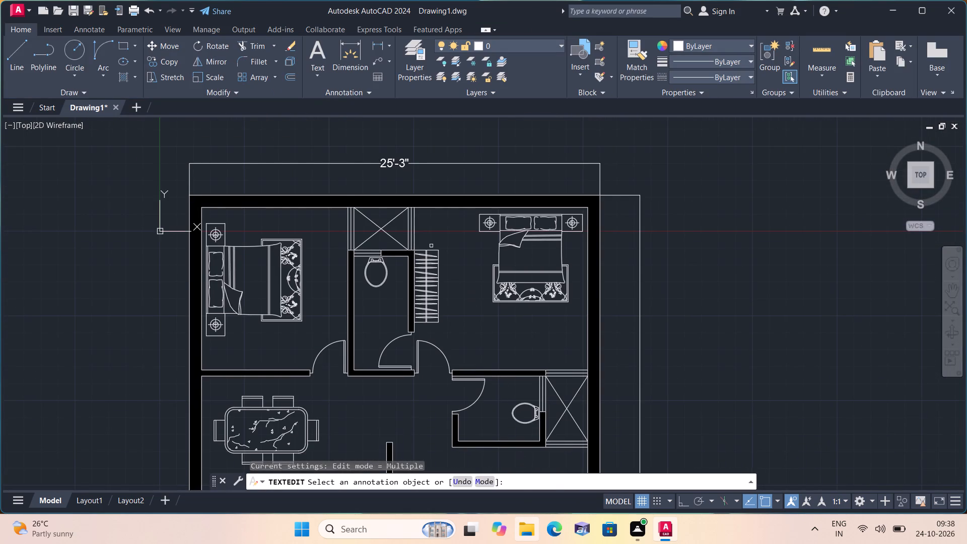
scroll(405, 175, "up", 2)
double_click(373, 154)
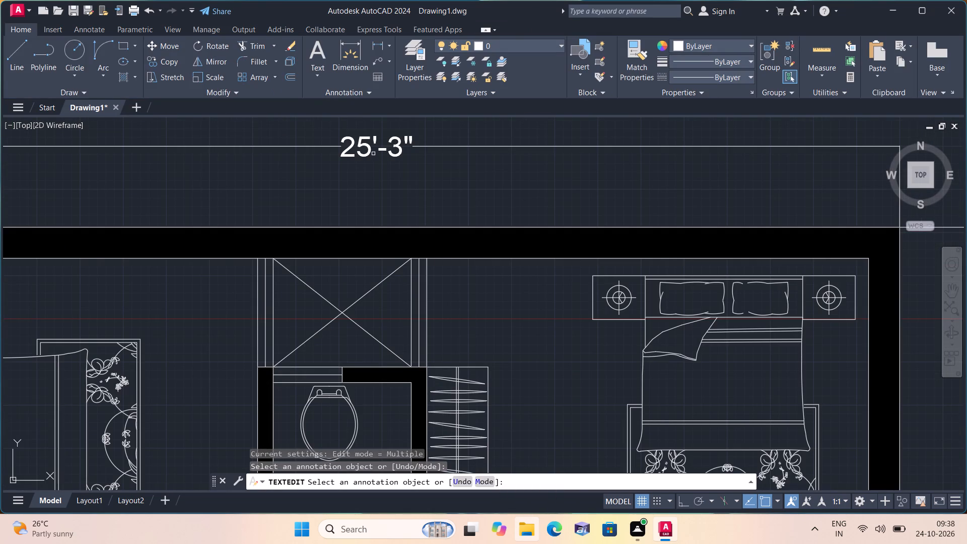
double_click(372, 152)
key("BackSpace")
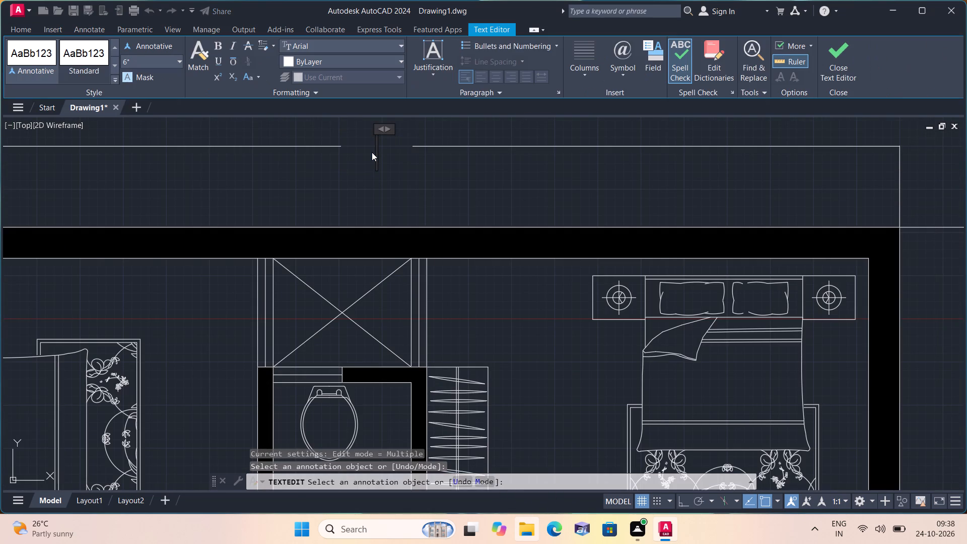
type("22'")
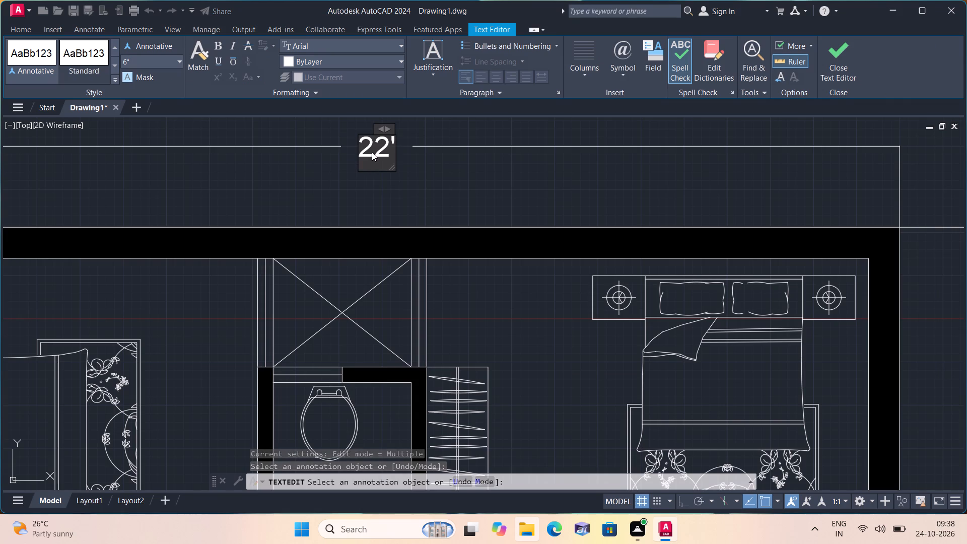
key("BackSpace")
key("BackSpace")
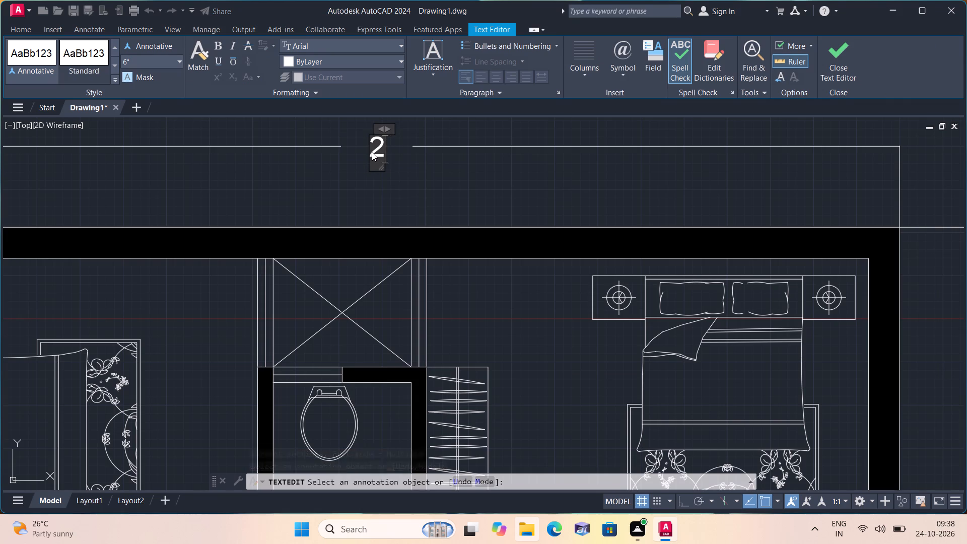
type("5'")
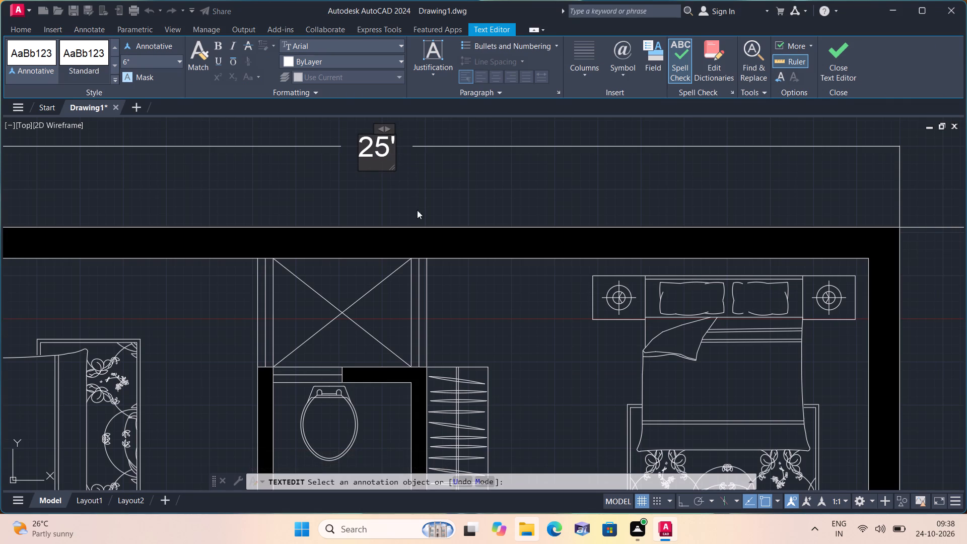
left_click(444, 206)
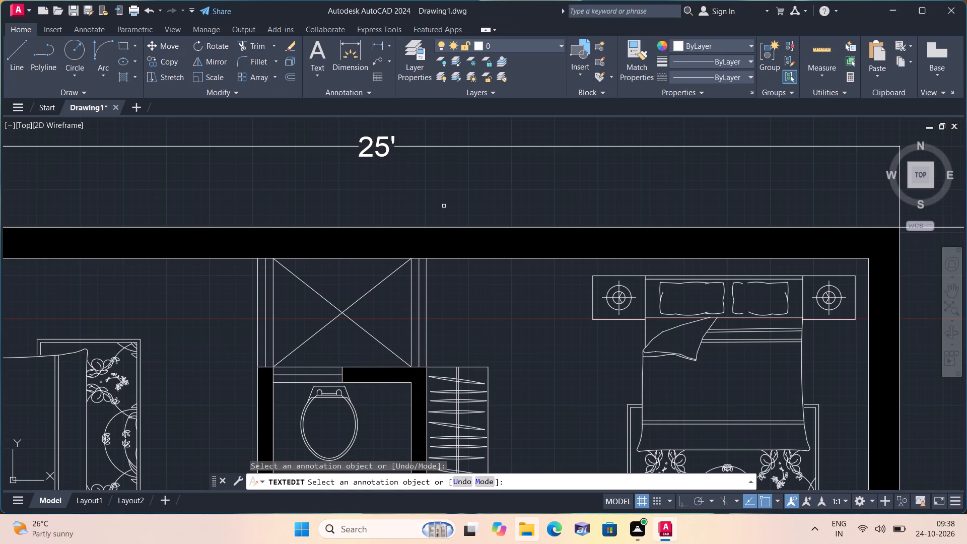
key("Escape")
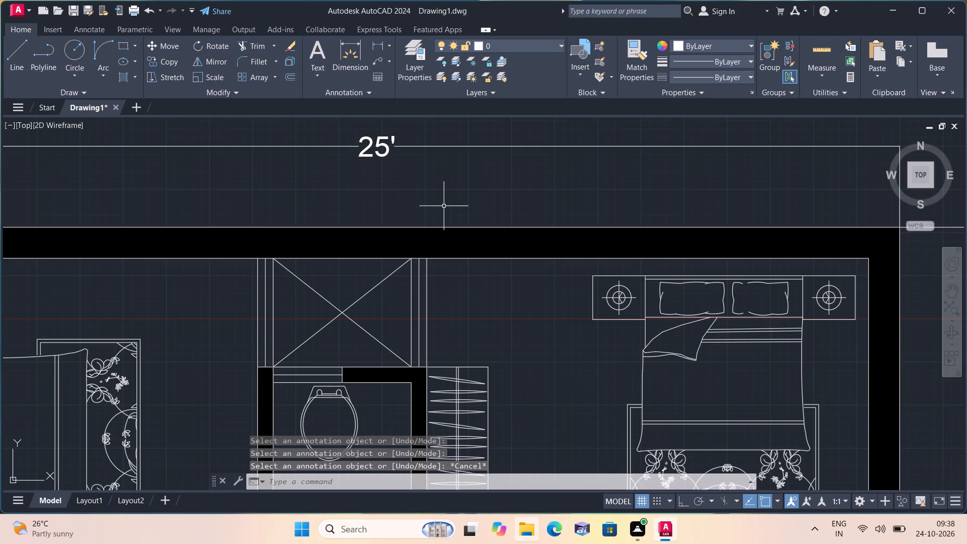
Add a two-line multiline text label, BEDROOM over 9'0"X10'0", below the bed in the plan's upper-left bedroom.
scroll(444, 206, "down", 2)
scroll(563, 357, "down", 1)
middle_click_drag(555, 333, 556, 210)
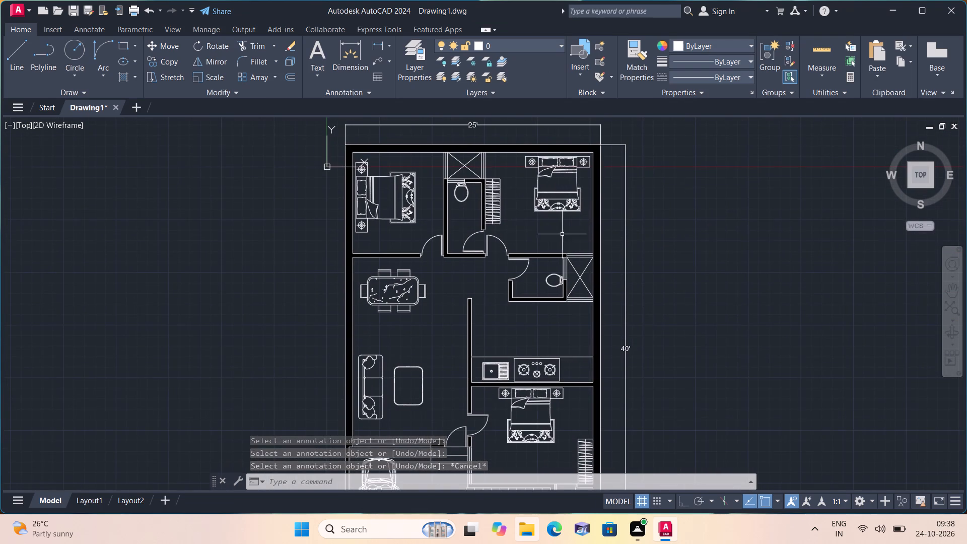
scroll(439, 202, "up", 1)
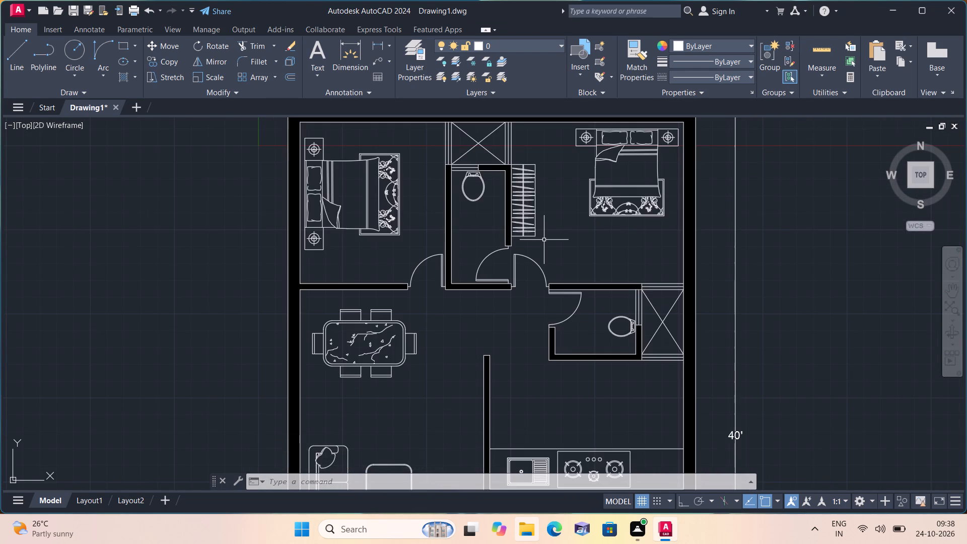
type("mt")
key("space")
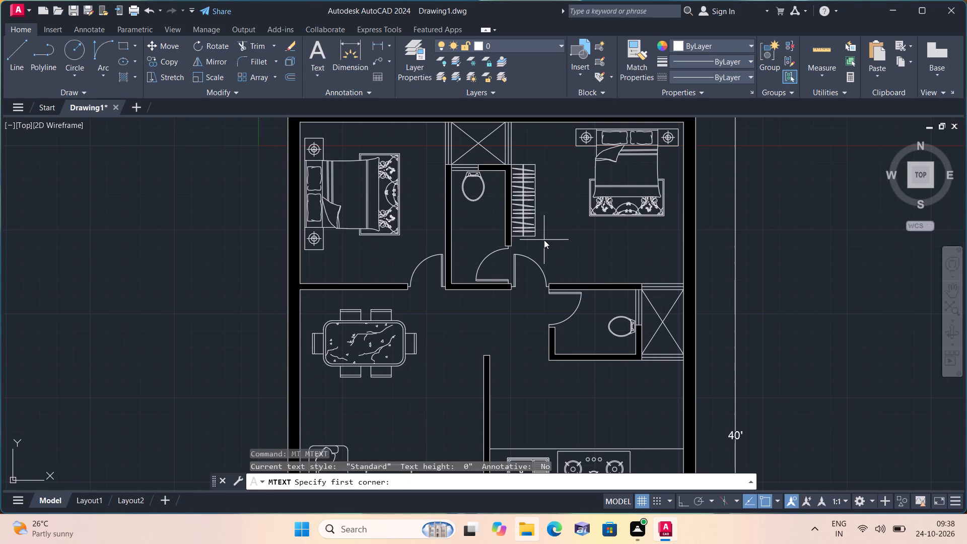
triple_click(353, 264)
left_click(353, 264)
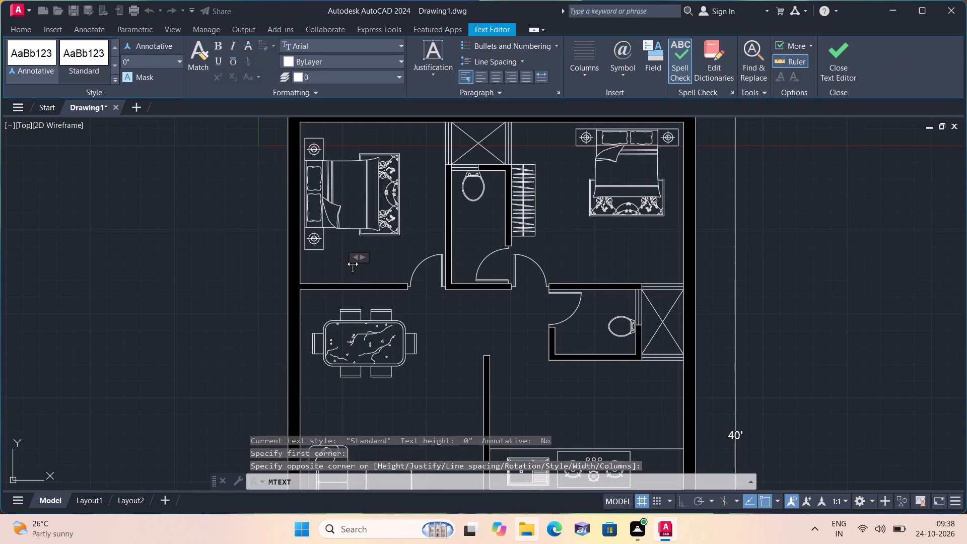
type("BEDR")
type("OOM")
key("Return")
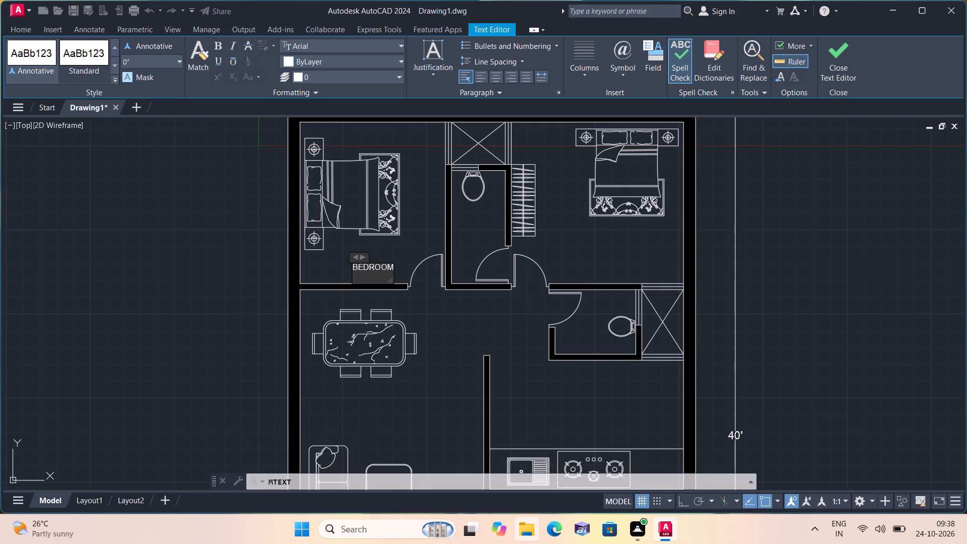
key("9")
type("'0\"")
key("x")
type("10'0\"")
left_click(391, 245)
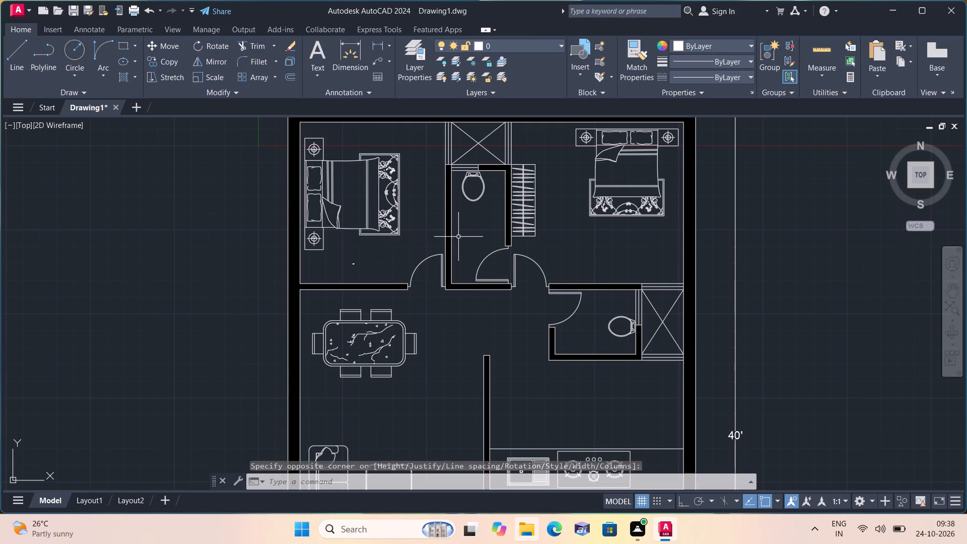
Add a two-line multiline text label, TOILET over 3'4"X7'0", in the toilet between the two upper bedrooms.
key("space")
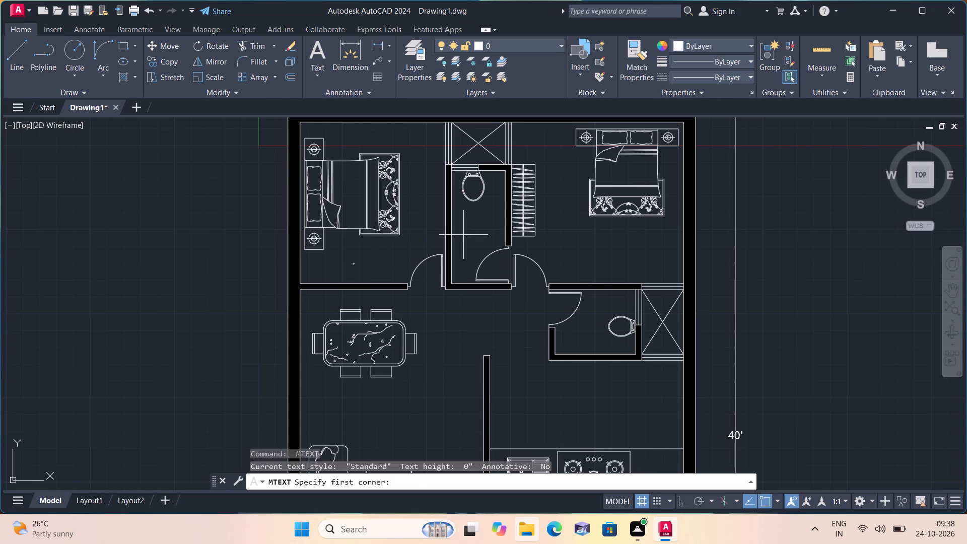
triple_click(463, 235)
left_click(463, 235)
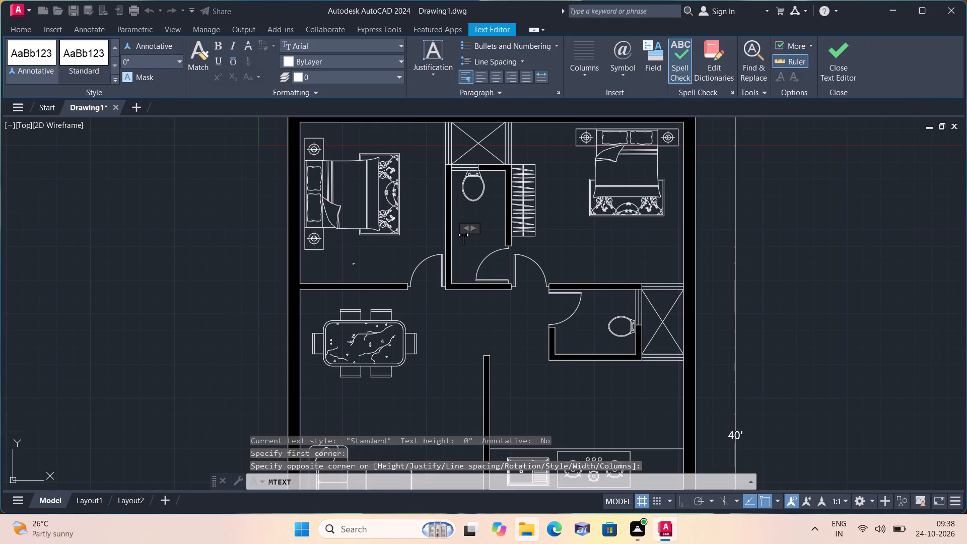
type("TOILET")
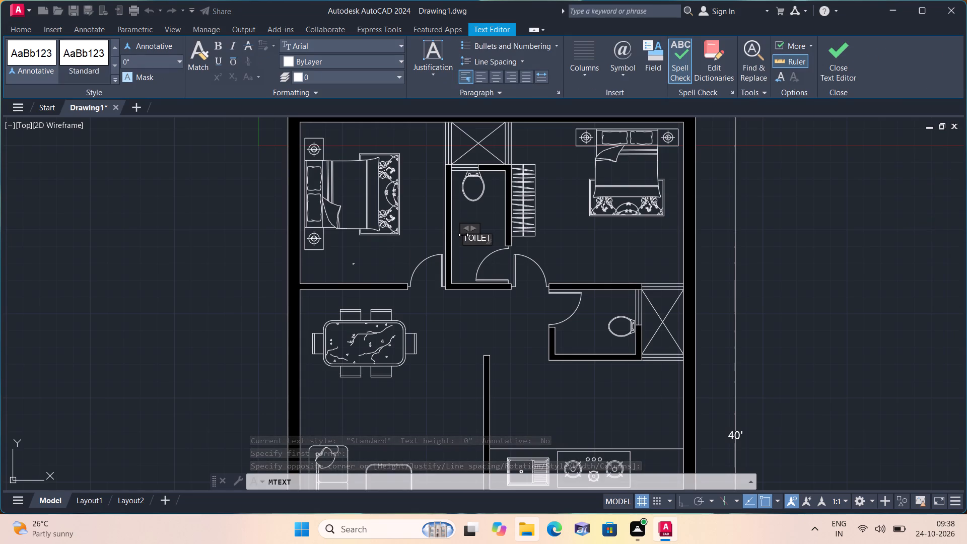
key("Return")
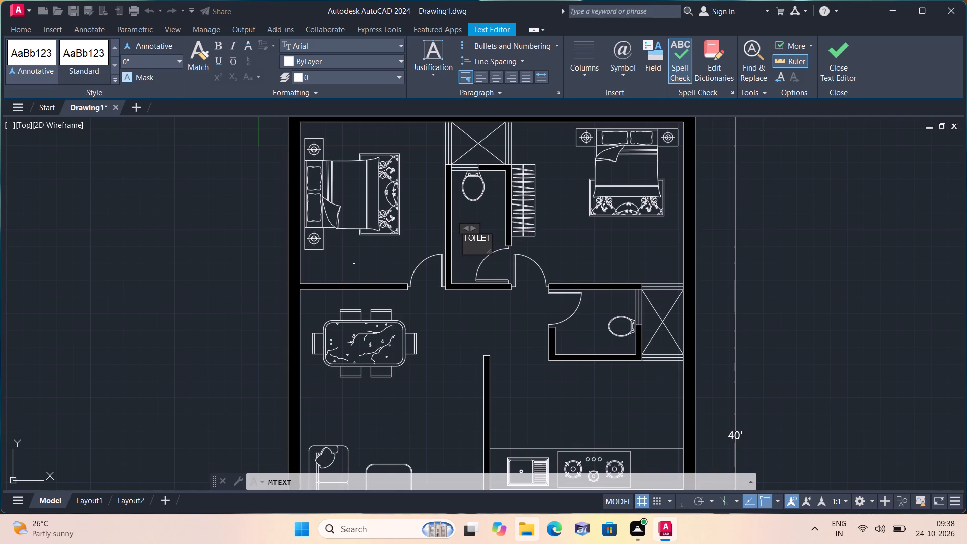
type("3'")
type("4\"")
key("x")
type("7'0\"")
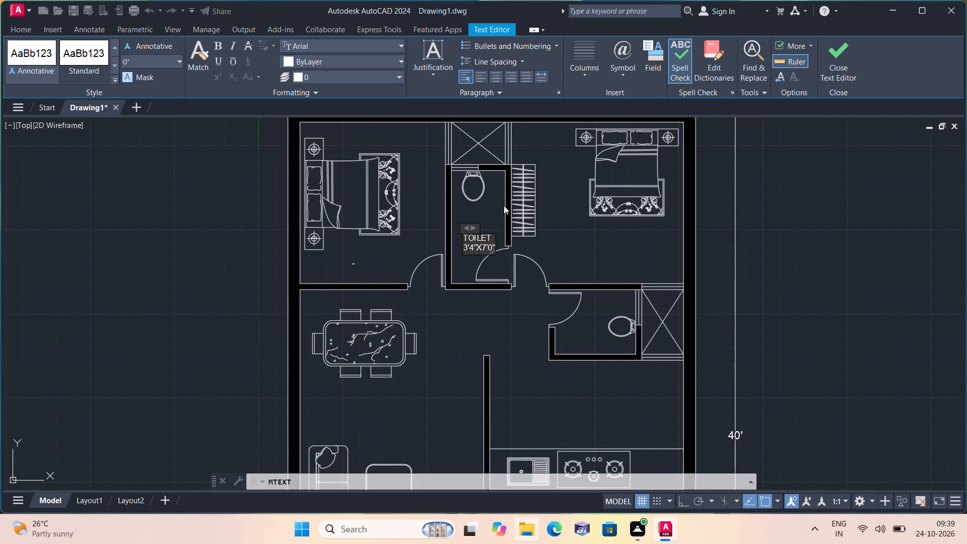
left_click(495, 208)
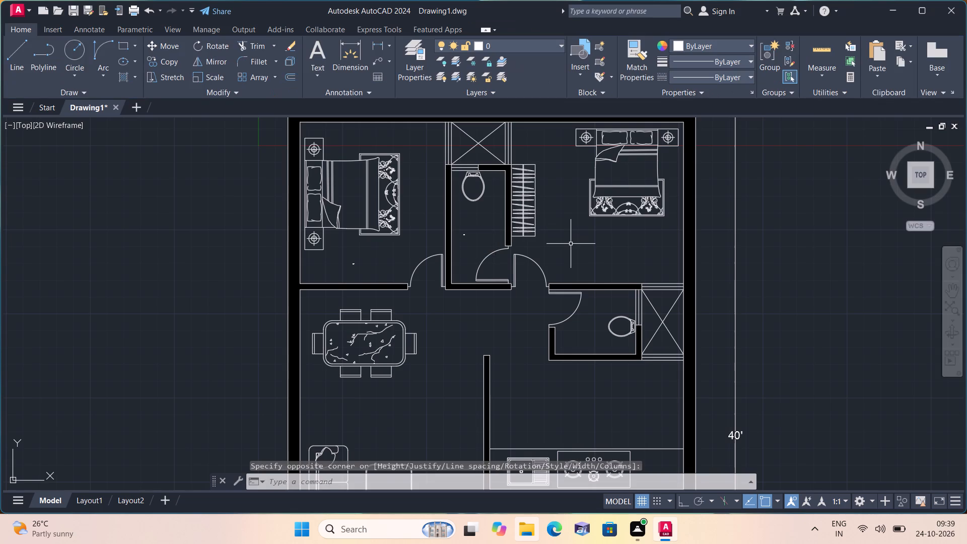
Add a two-line multiline text label, BEDROOM over 10'8"X10'0", below the bed in the plan's upper-right bedroom.
key("space")
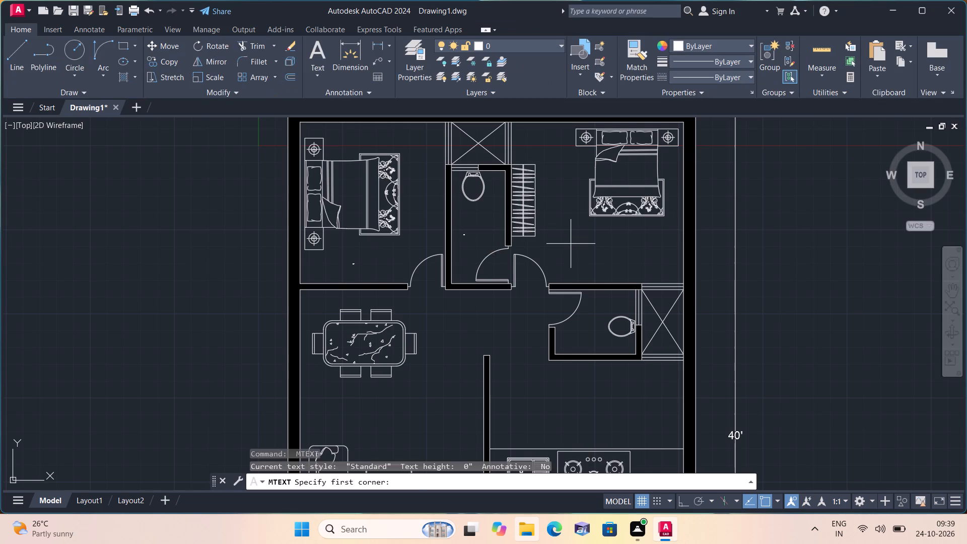
triple_click(571, 244)
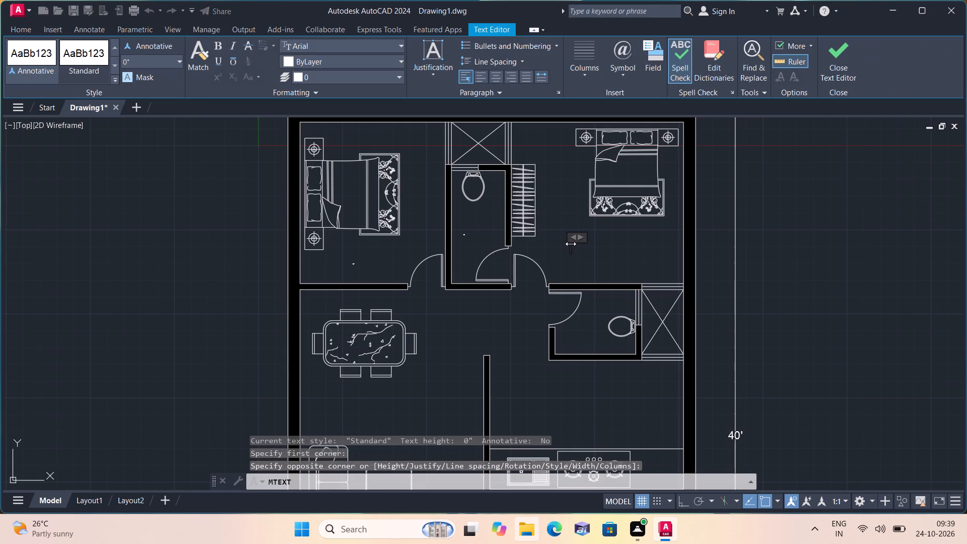
type("BEDROOM")
key("Return")
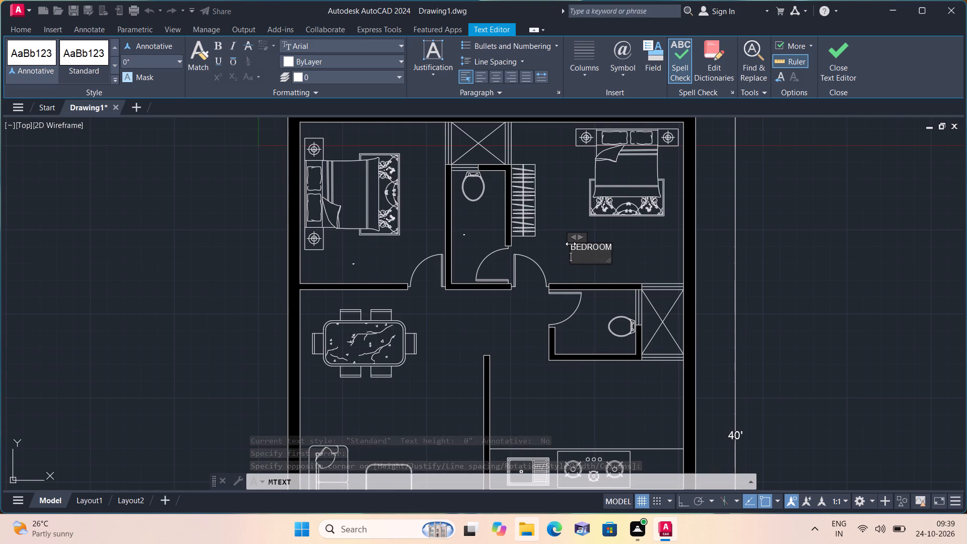
type("10'8\"")
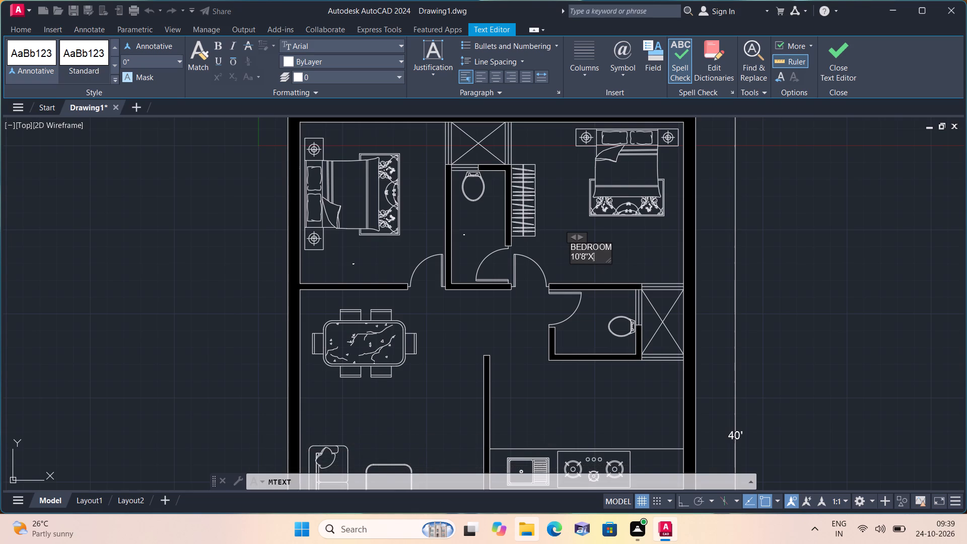
key("x")
type("10'")
type("0\"")
left_click(464, 314)
Add a two-line multiline text label, TOILET over 5'0"X4'0", in the toilet between the upper-right bedroom and the kitchen.
middle_click_drag(464, 314, 472, 261)
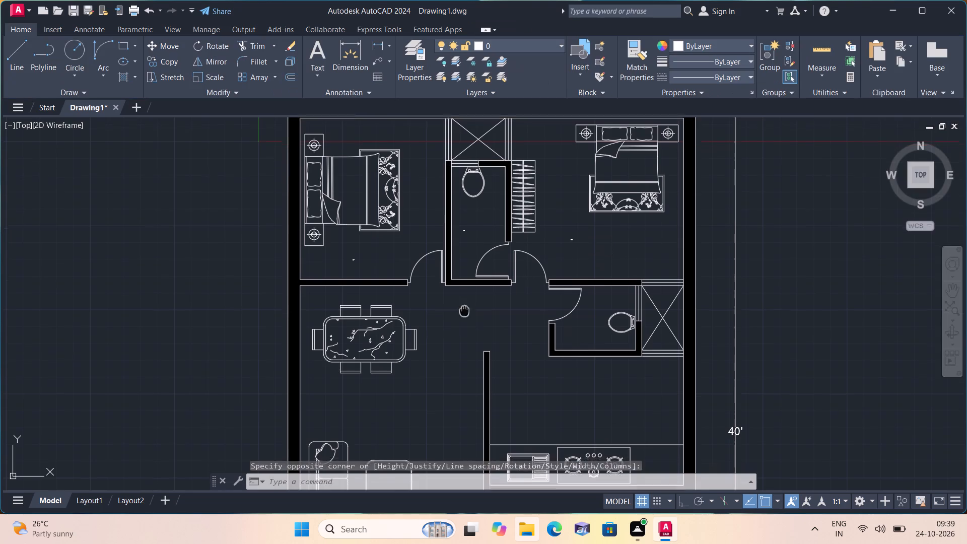
middle_click_drag(472, 261, 482, 215)
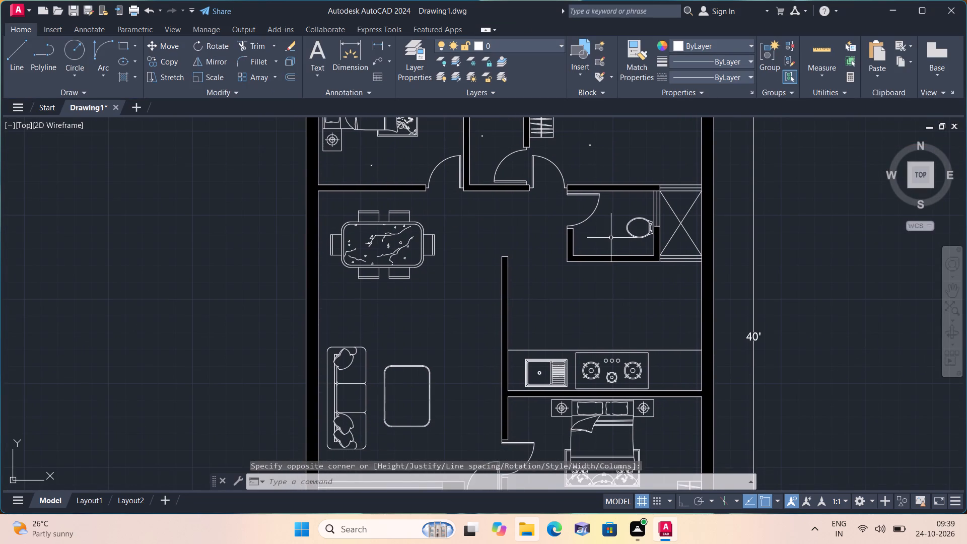
key("space")
triple_click(610, 238)
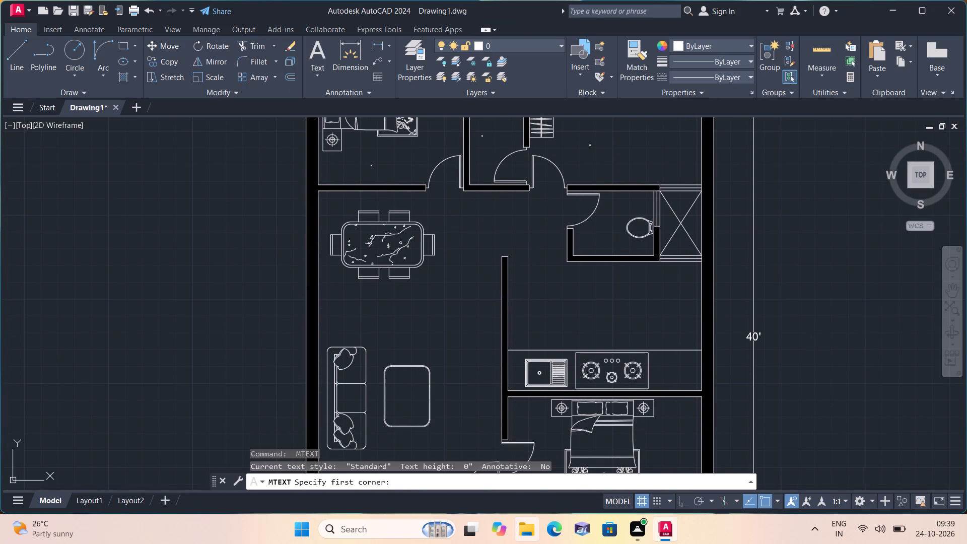
type("TOILET")
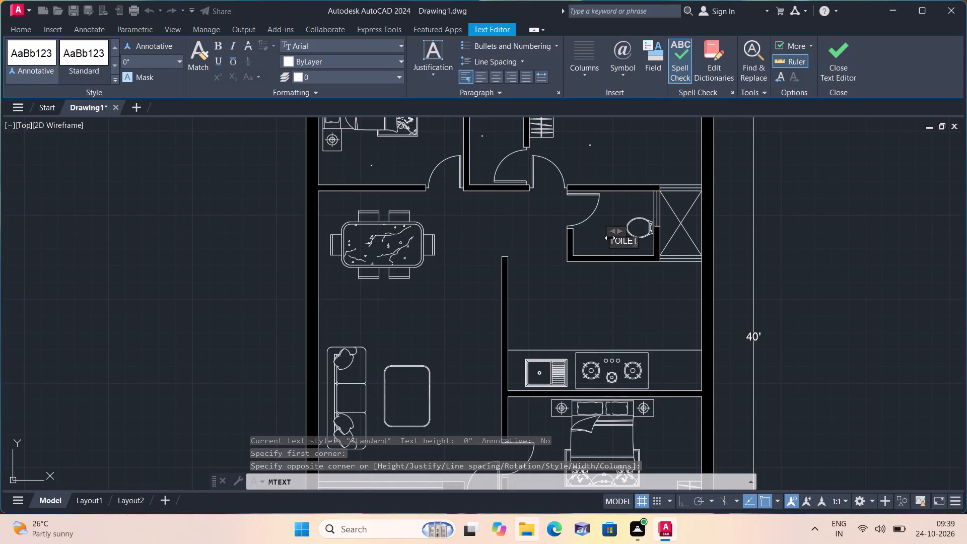
key("Return")
type("5'00\"X")
type("4'0\"")
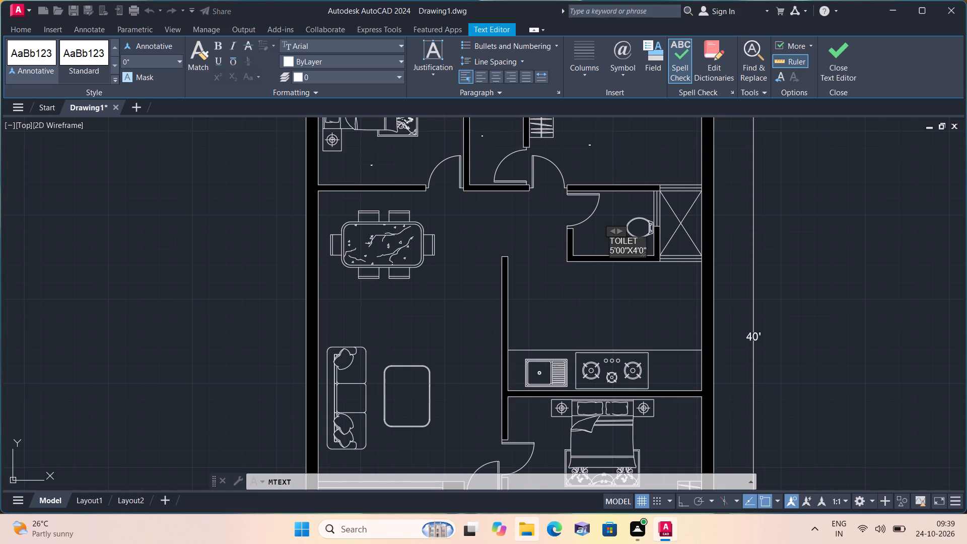
scroll(573, 275, "up", 1)
scroll(629, 246, "up", 1)
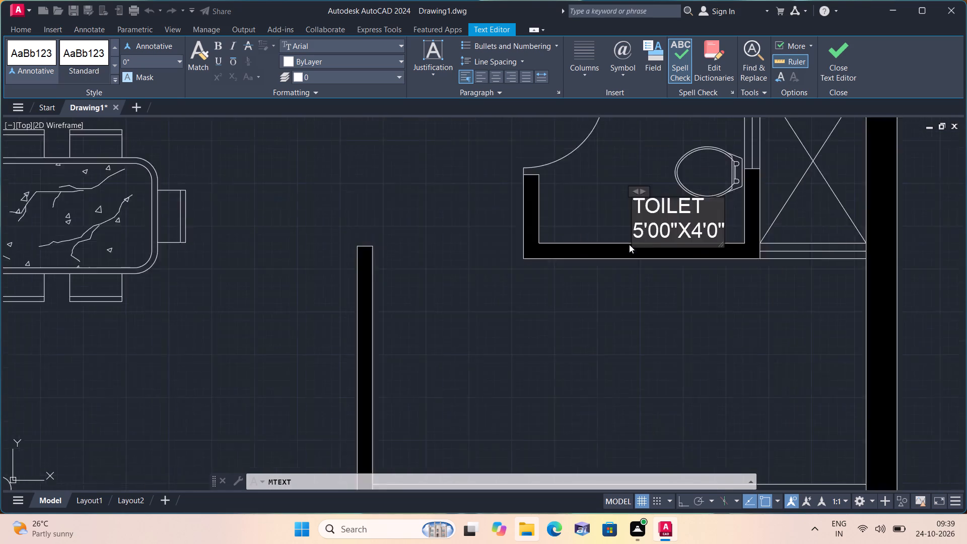
scroll(629, 244, "up", 1)
left_click(677, 220)
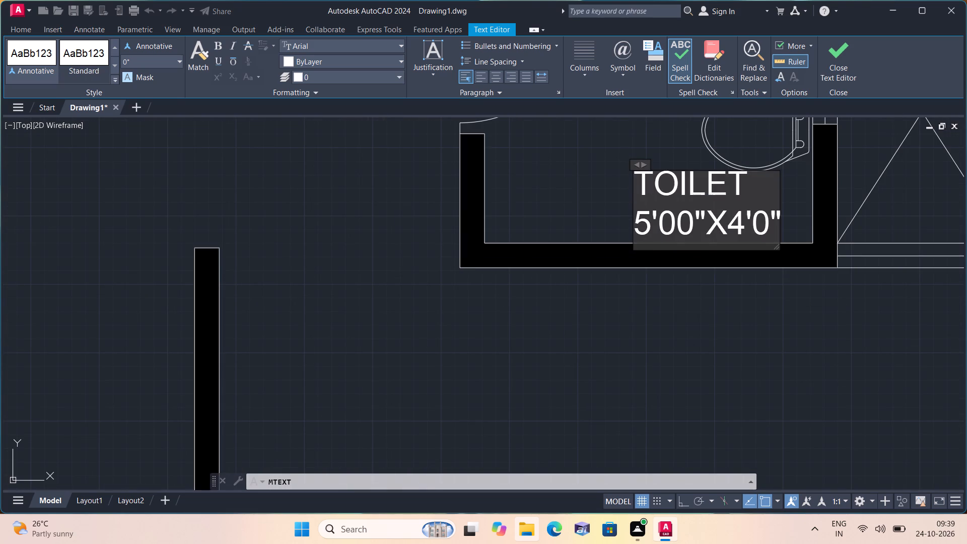
key("BackSpace")
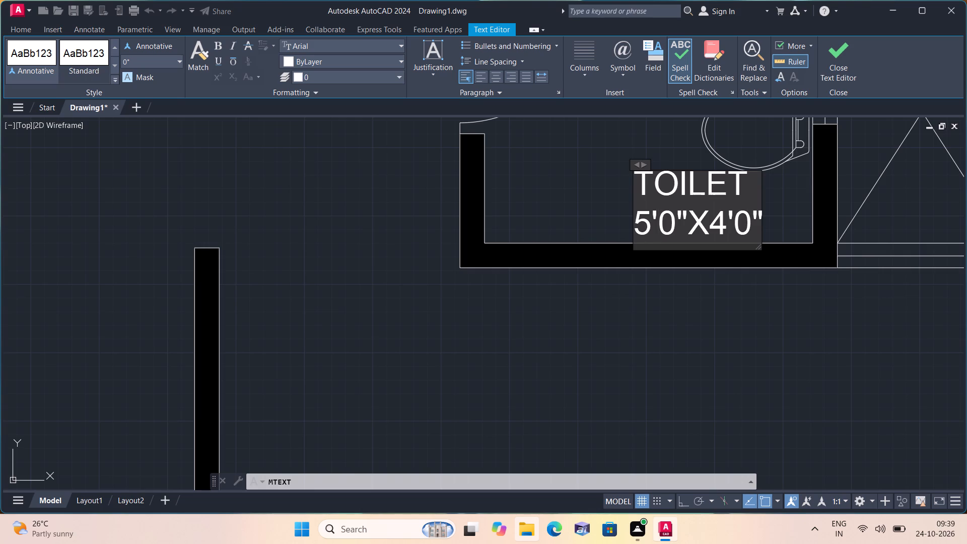
left_click(587, 174)
Add a two-line multiline text label, KITCHEN over 12'0"X8'0", in the open kitchen floor above the sink and stove counter.
scroll(587, 174, "down", 2)
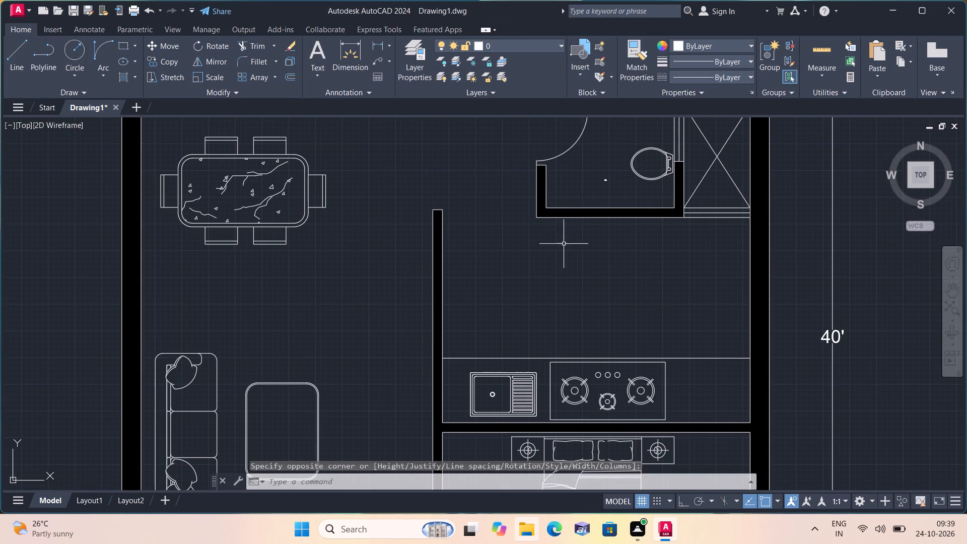
middle_click_drag(548, 274, 550, 219)
scroll(550, 221, "down", 1)
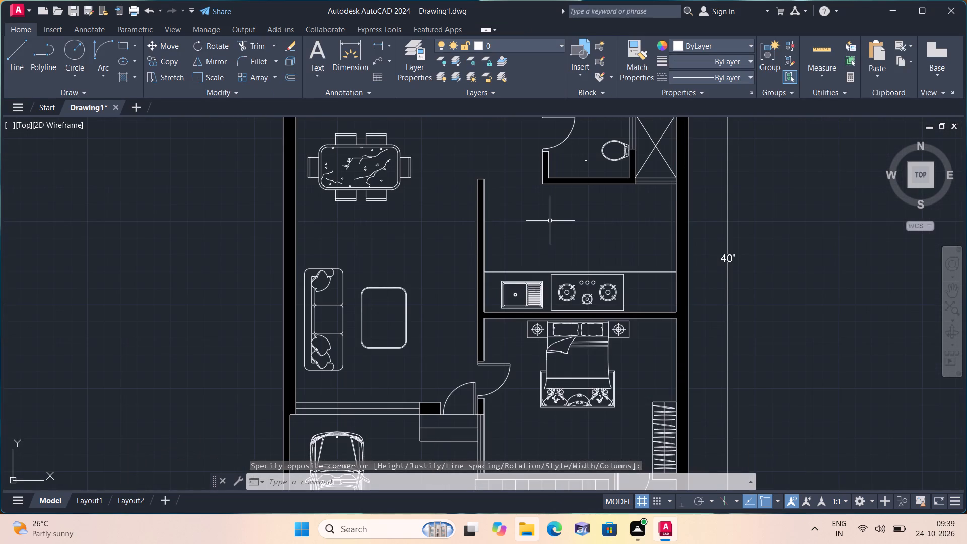
key("space")
triple_click(550, 221)
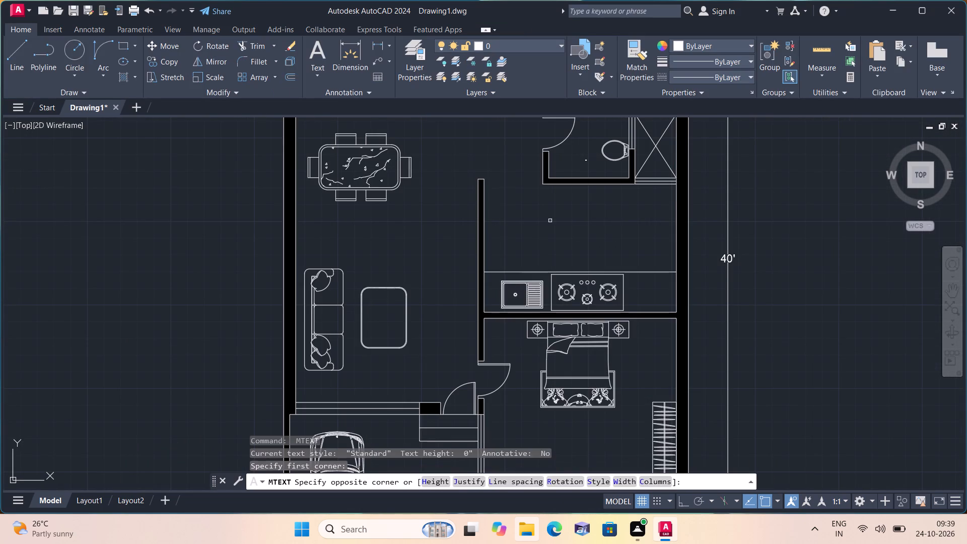
type("KITCHEN")
key("Return")
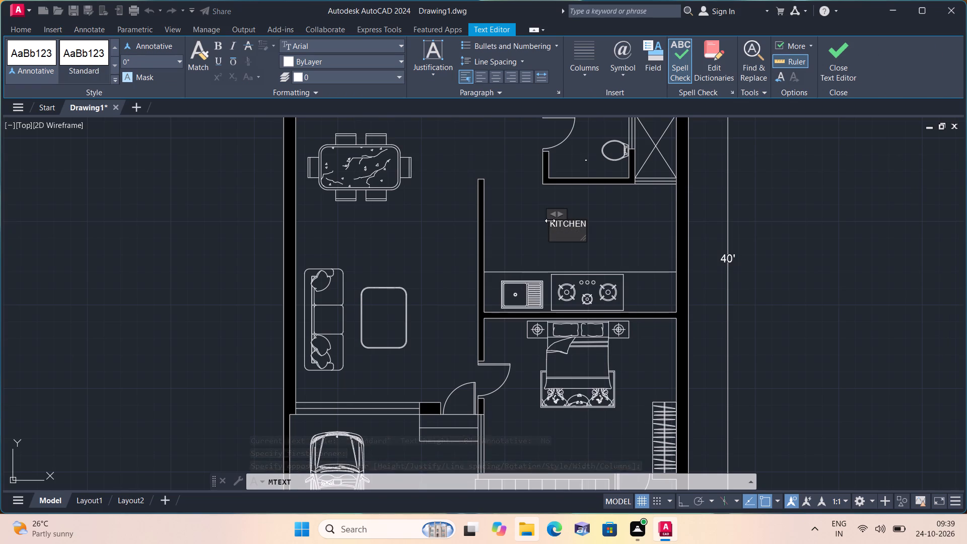
type("12'0\"")
key("x")
type("8'")
type("0\"")
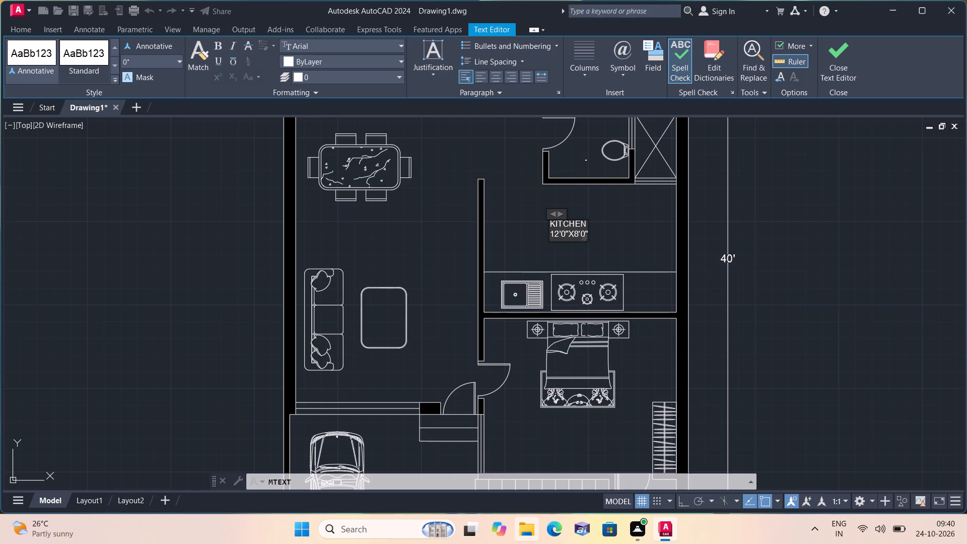
left_click(365, 218)
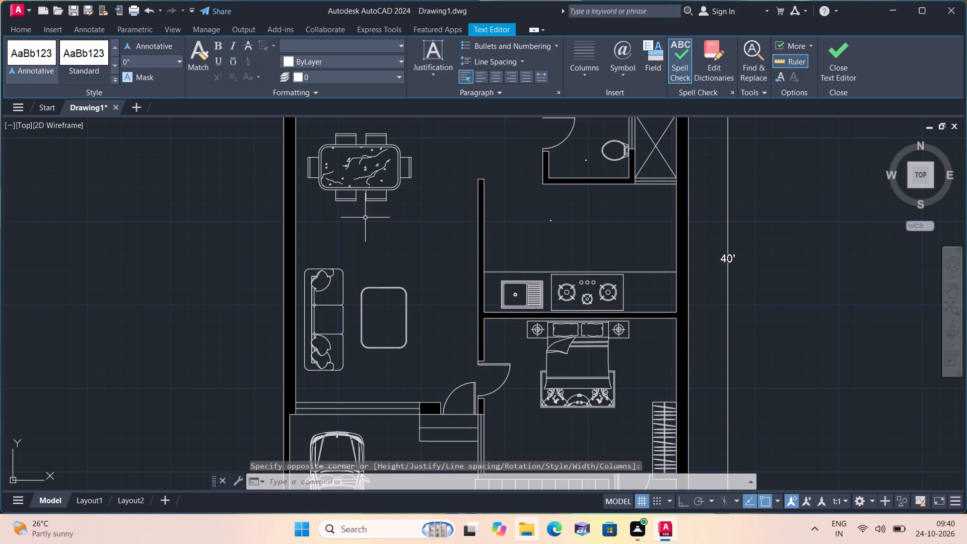
Add a two-line multiline text label, HALL over 11'4"X18'0", between the dining table and the sofa set.
key("space")
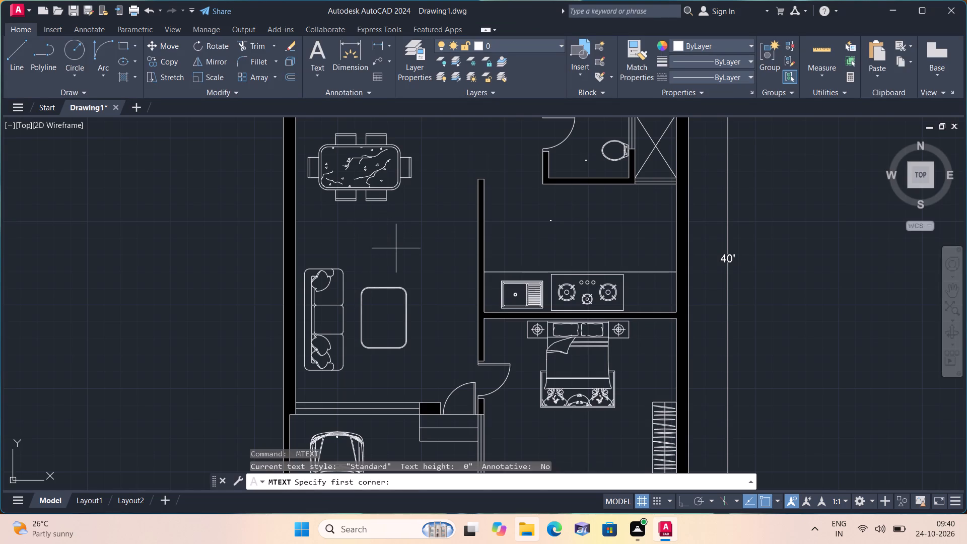
triple_click(396, 248)
type("HA")
type("LL")
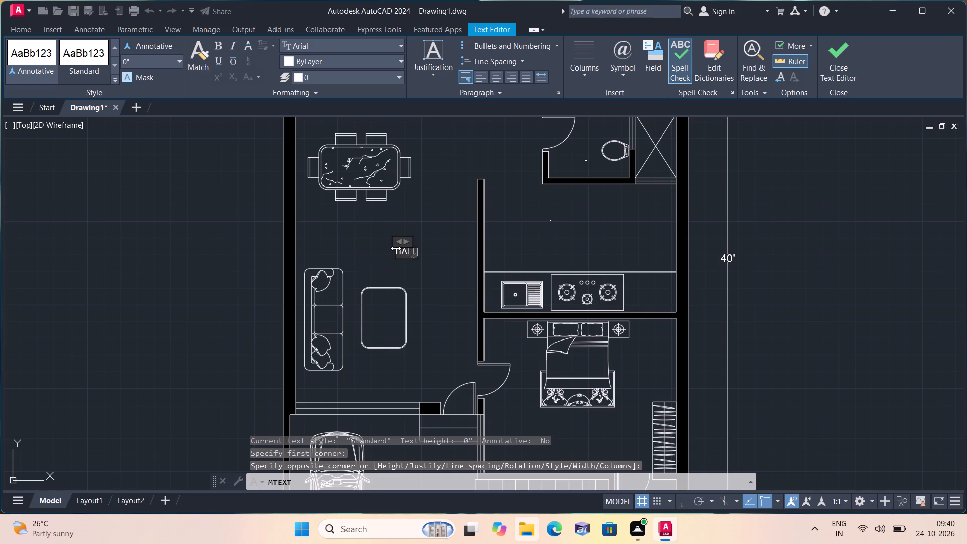
key("Return")
type("11'4\"")
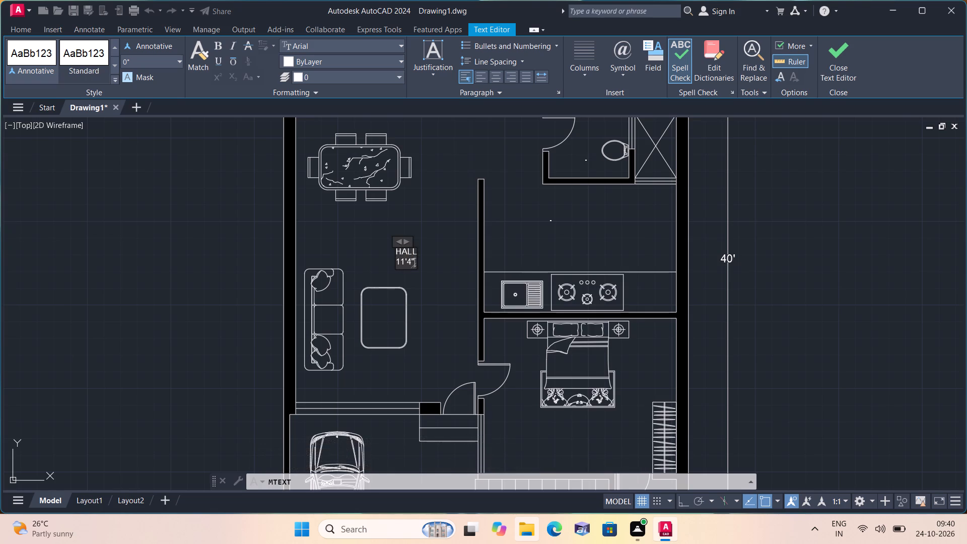
key("x")
type("18'0\"")
left_click(380, 222)
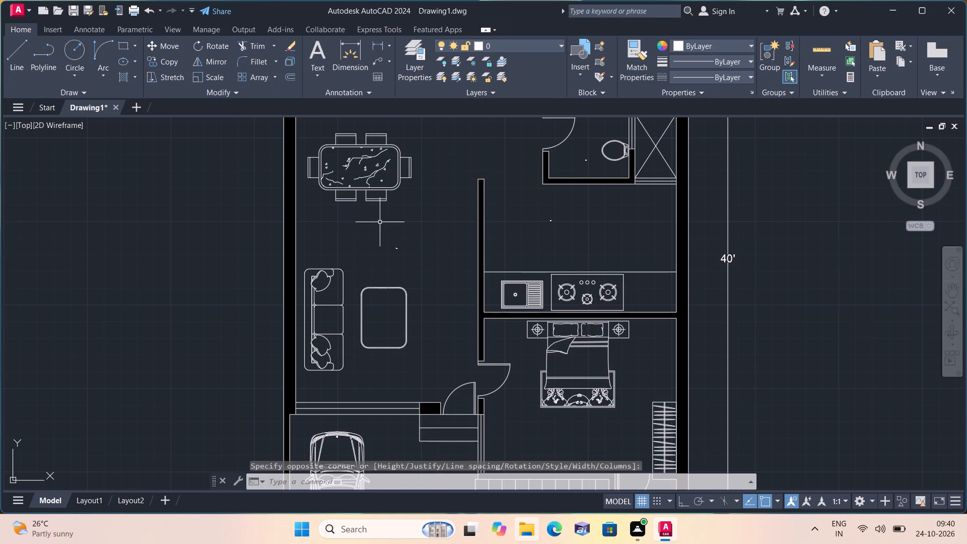
Add a two-line multiline text label, BEDROOM over 12'0"X9'8", between the lower bedroom's bed and the staircase.
scroll(380, 222, "down", 1)
middle_click_drag(389, 228, 397, 167)
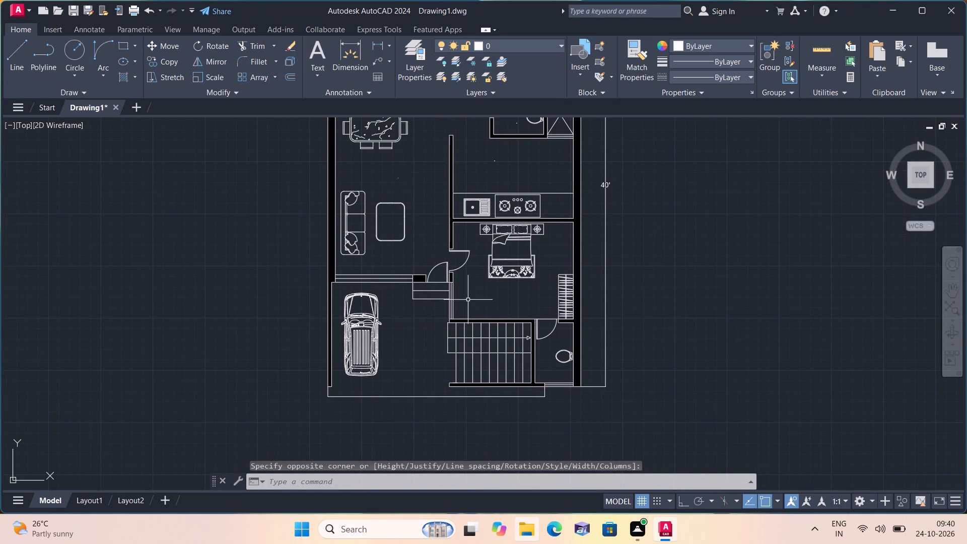
key("space")
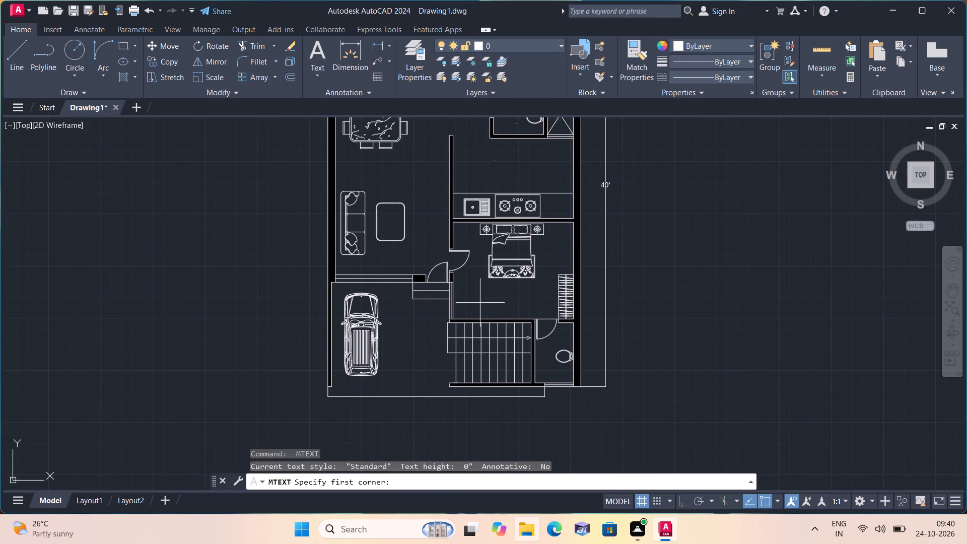
triple_click(480, 303)
left_click(480, 303)
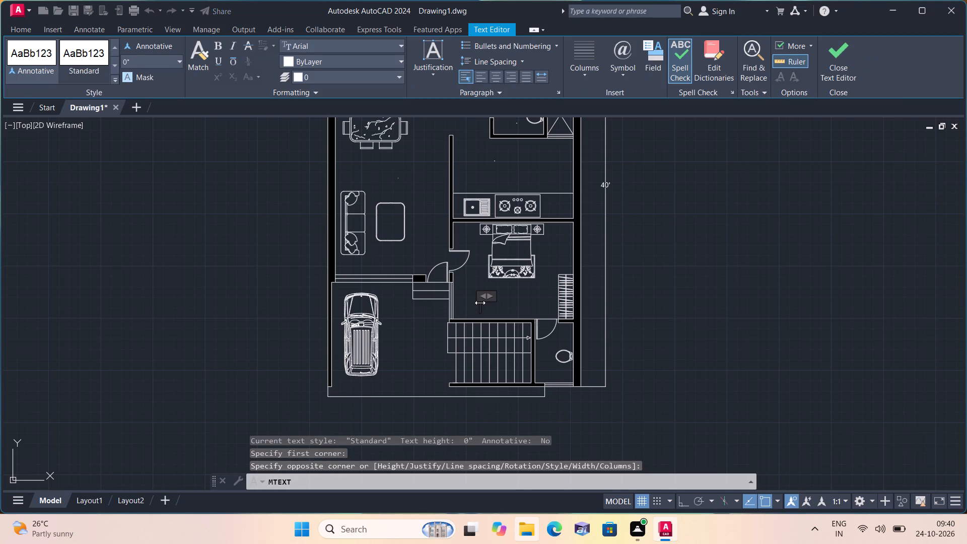
type("BEDROOM")
key("Return")
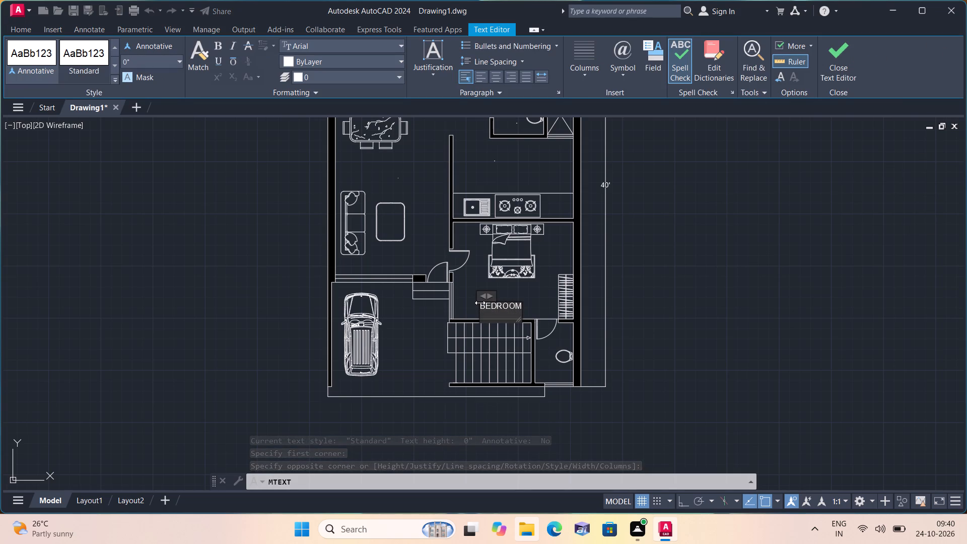
type("12'0\"X")
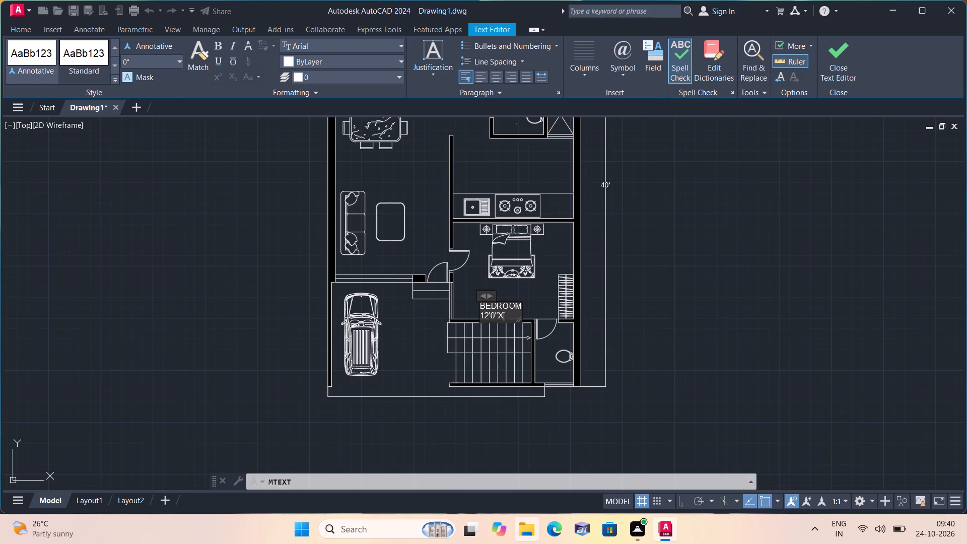
type("9'8\"")
left_click(397, 323)
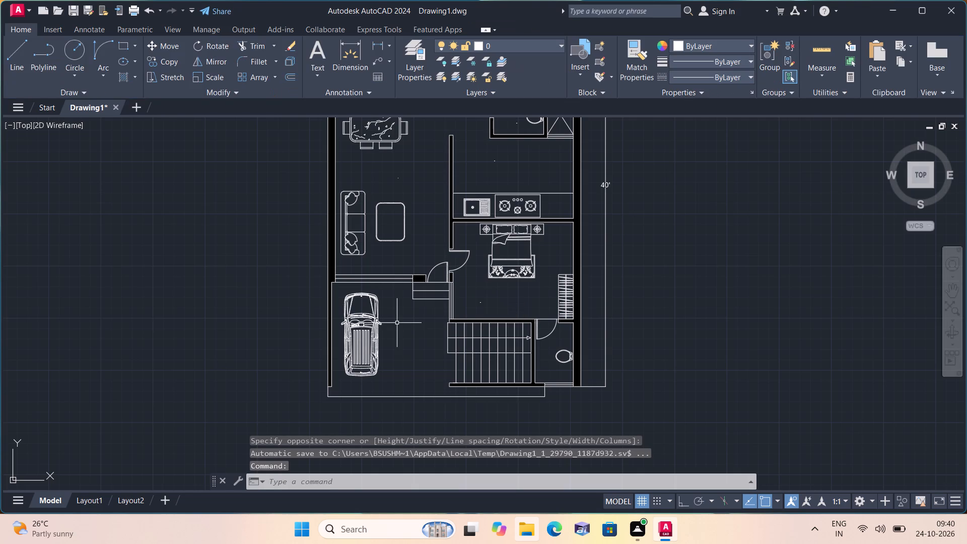
Add a two-line multiline text label, PARKING over 11'8"X10'4", in the parking area between the car and the staircase.
key("space")
triple_click(397, 323)
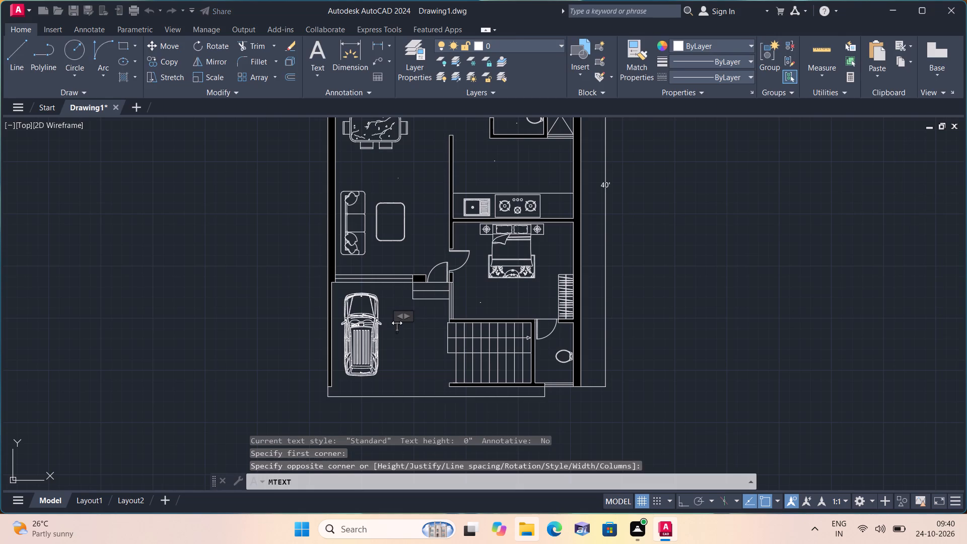
type("PARKING")
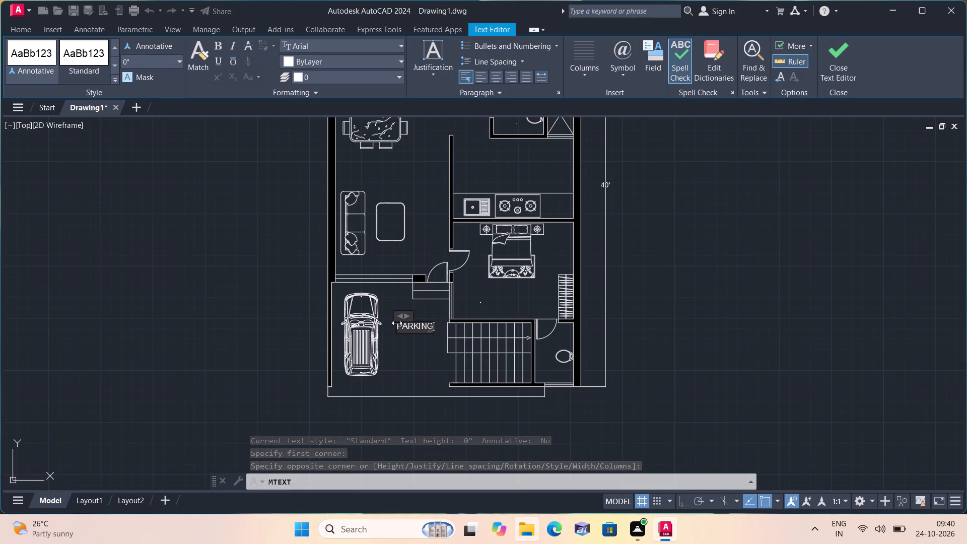
key("Return")
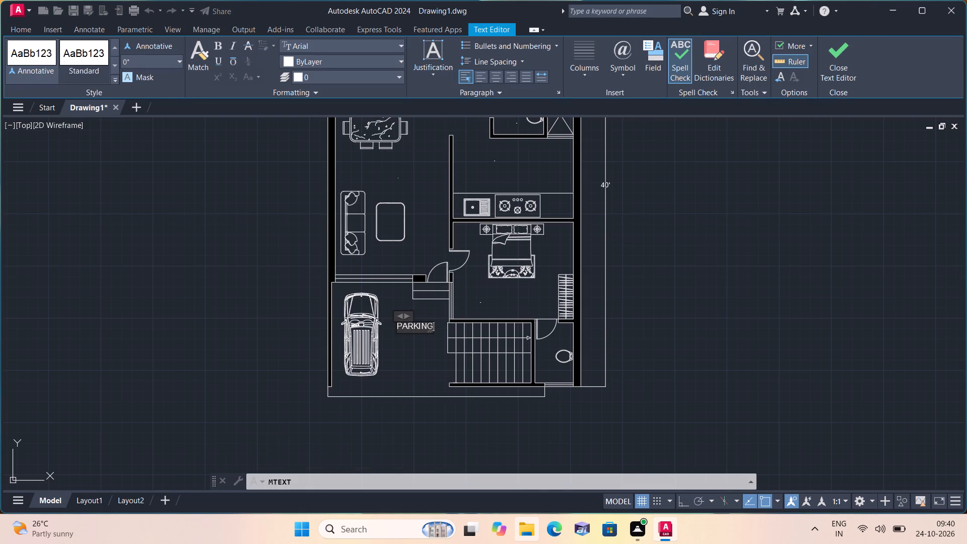
type("11'8\"X")
type("10'4'")
scroll(397, 323, "up", 2)
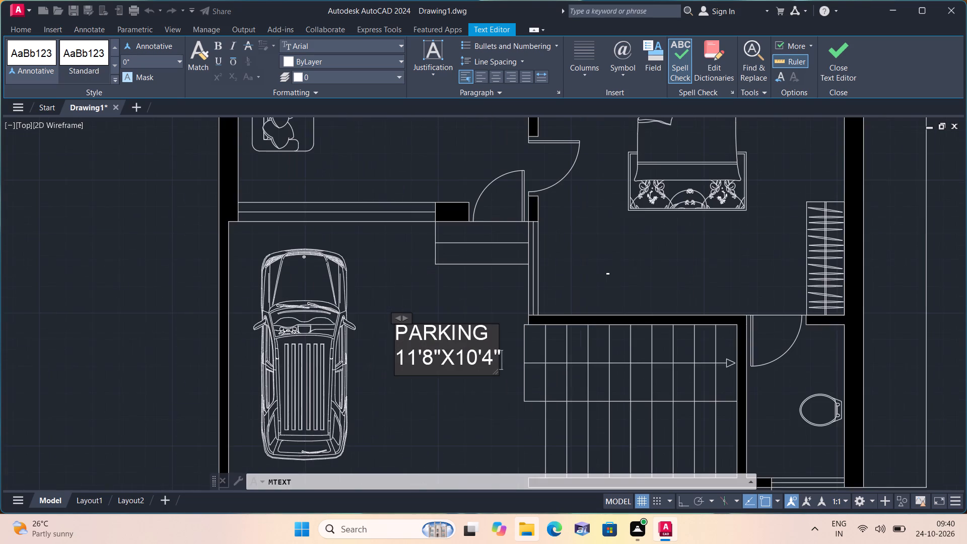
left_click(430, 398)
Add a two-line multiline text label, TOILET over 3'10"X6'0", above the WC in the small toilet beside the staircase.
scroll(430, 398, "down", 1)
middle_click_drag(443, 366, 433, 314)
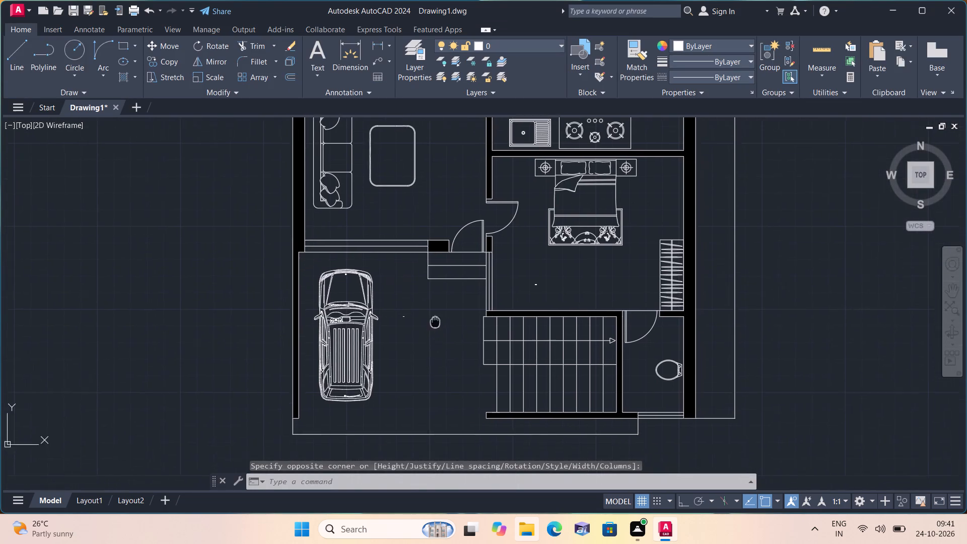
middle_click_drag(433, 314, 433, 311)
scroll(433, 311, "down", 1)
scroll(582, 332, "up", 3)
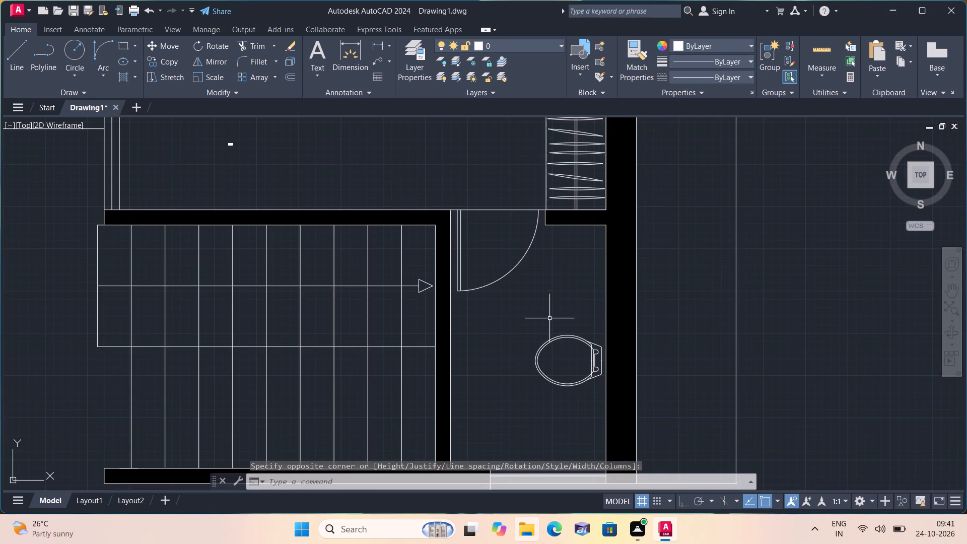
key("space")
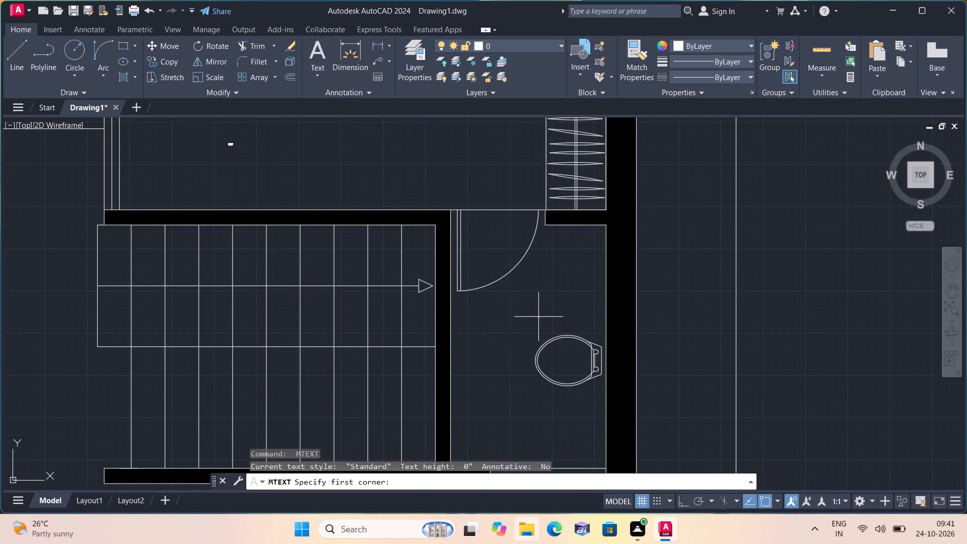
triple_click(538, 317)
left_click(538, 317)
type("TOILET")
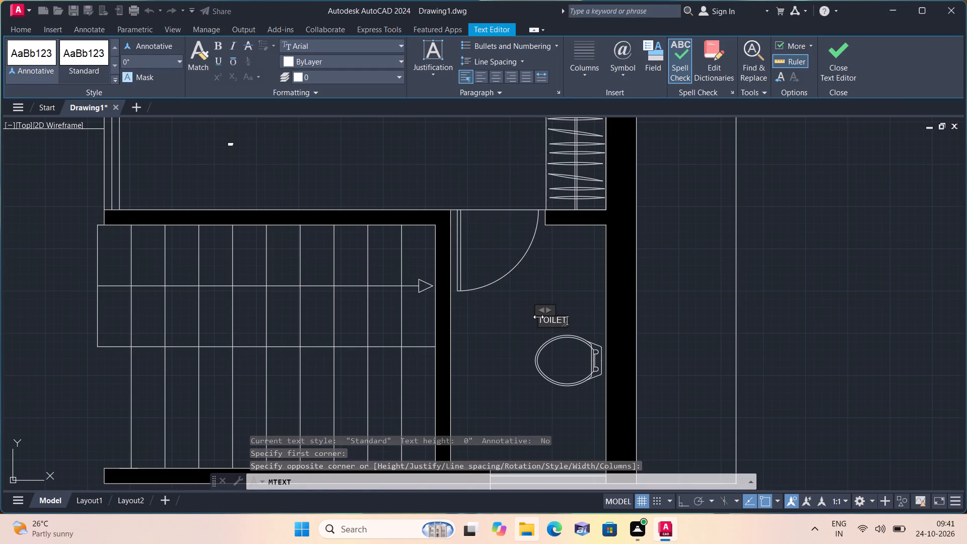
key("Return")
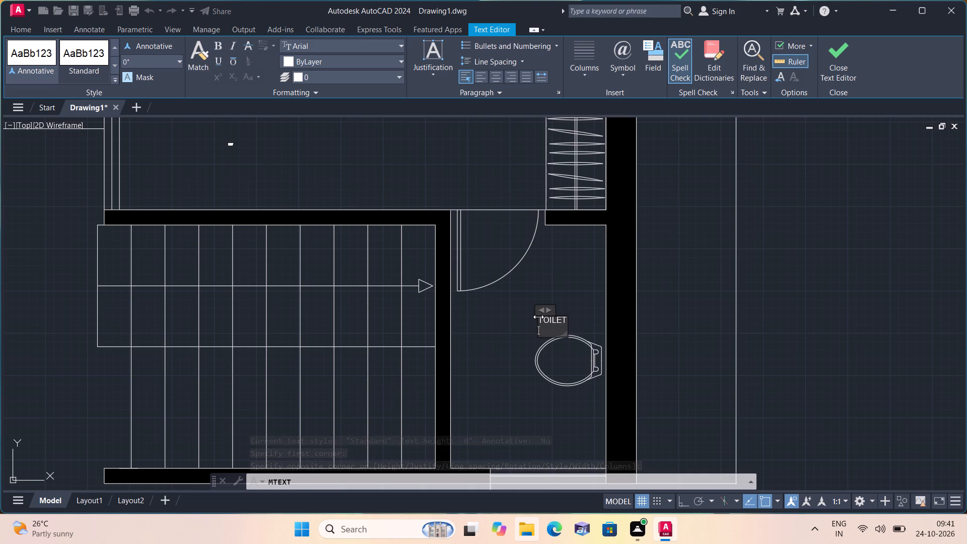
type("3'10\"")
key("x")
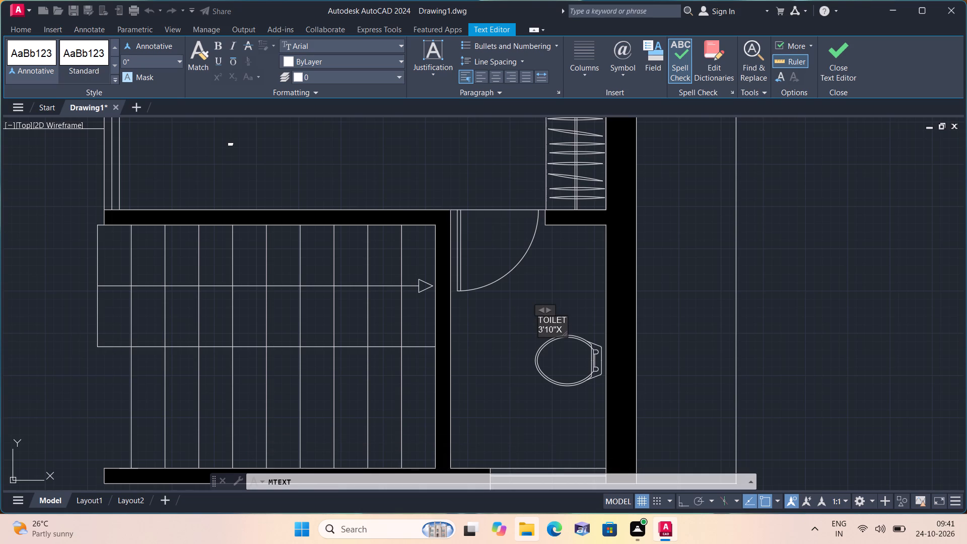
type("6'0\"")
left_click(554, 301)
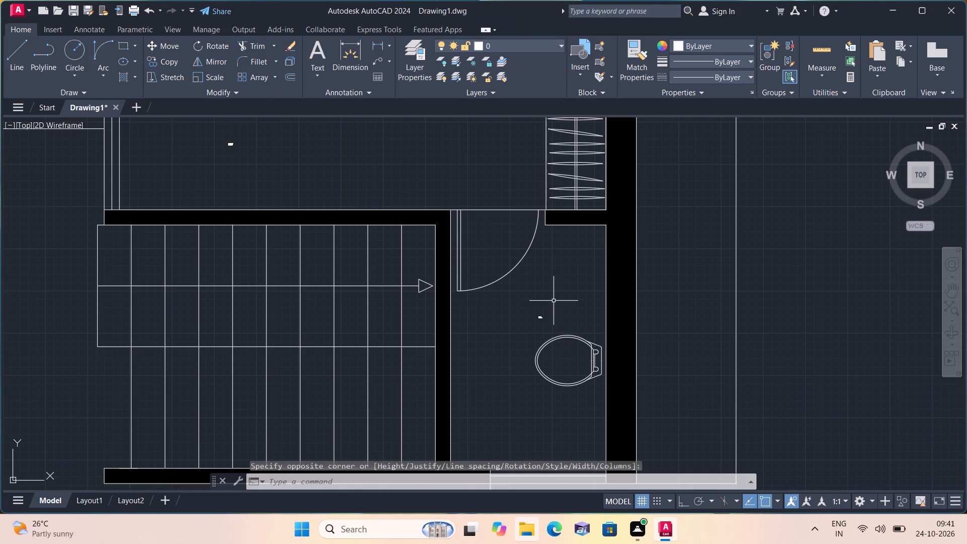
Select the new toilet label and all similar multiline room labels, and set their text height to 6".
scroll(548, 310, "up", 2)
left_click(547, 350)
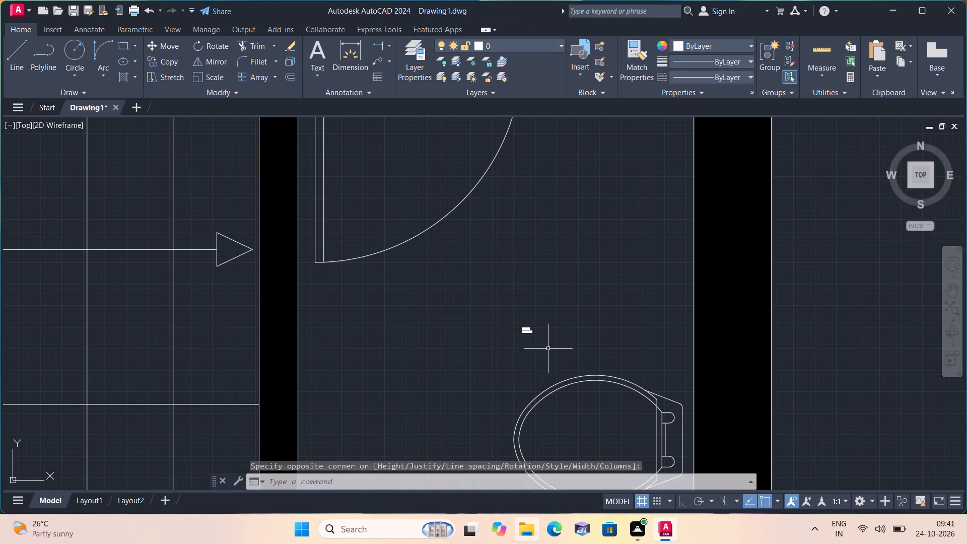
left_click(494, 298)
right_click(494, 298)
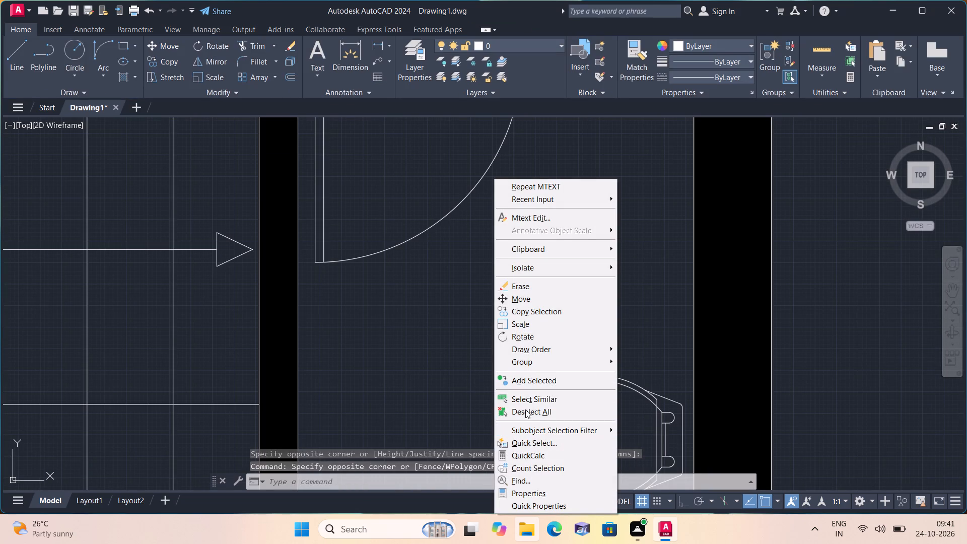
left_click(531, 397)
right_click(531, 387)
left_click(552, 369)
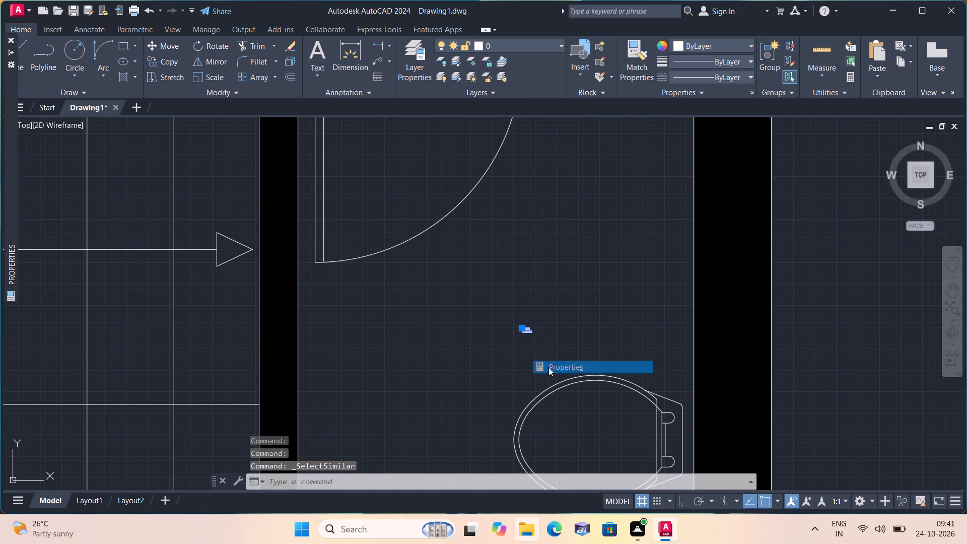
left_click(95, 292)
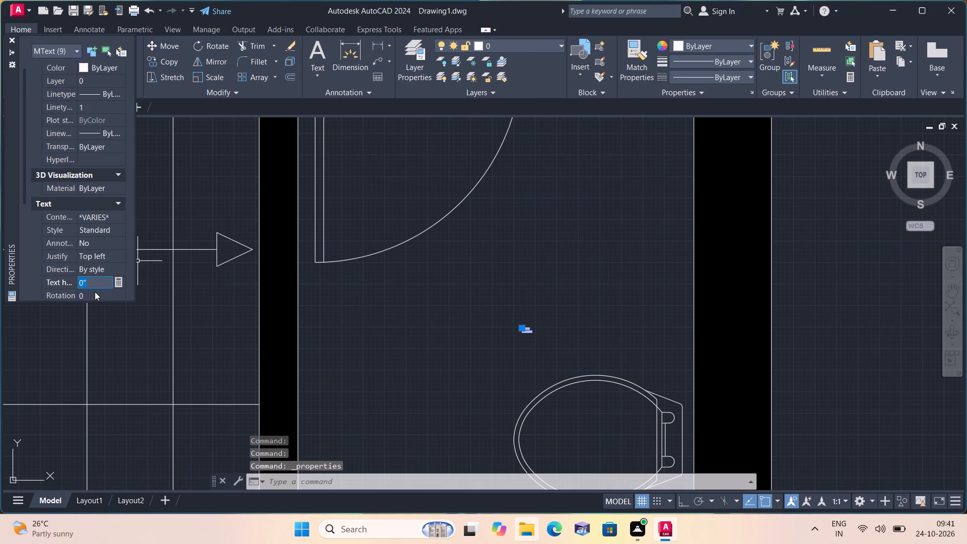
key("BackSpace")
type("6\"")
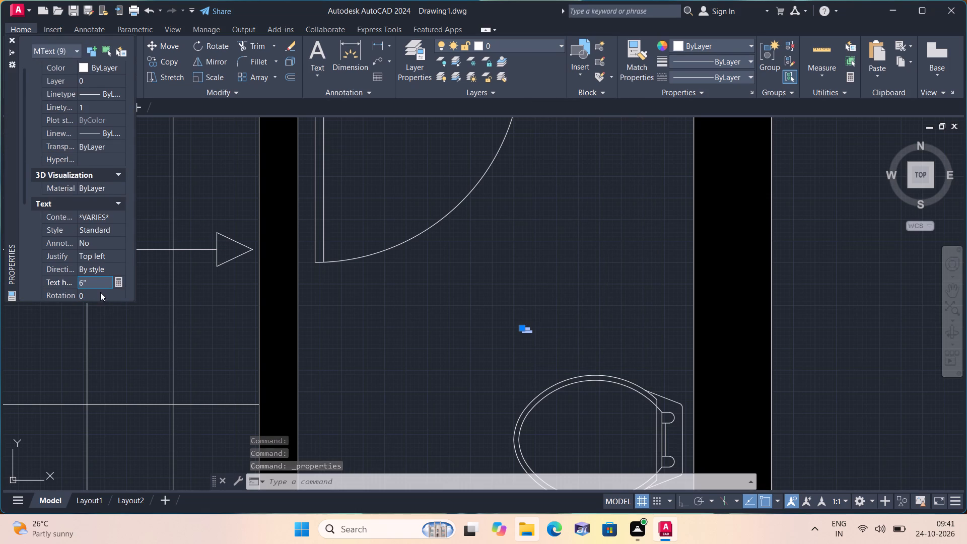
left_click_drag(199, 187, 208, 182)
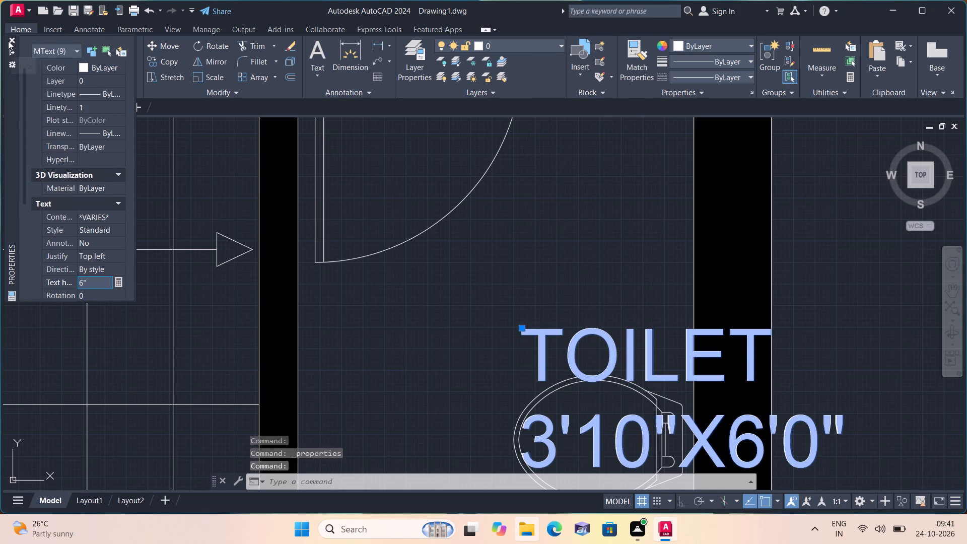
left_click(8, 41)
key("Escape")
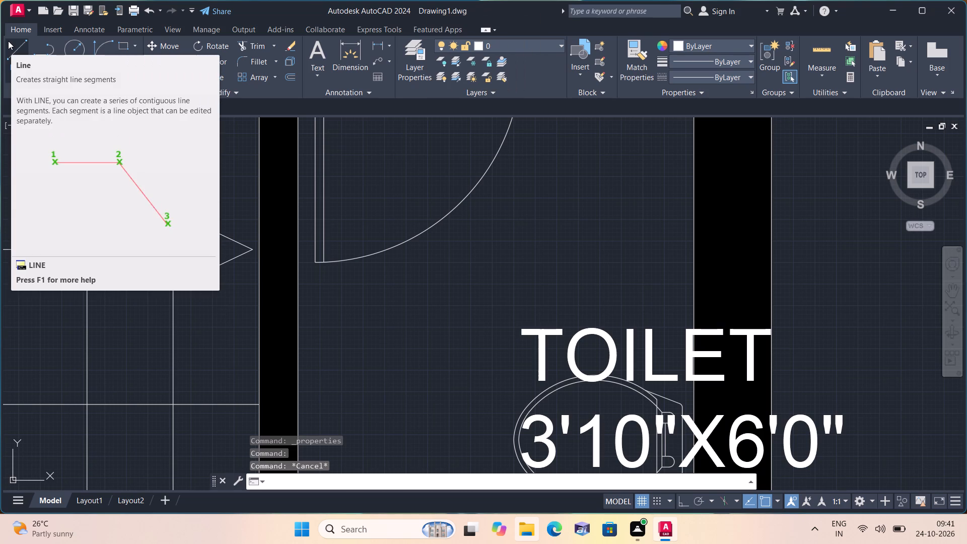
Move the BEDROOM 9'0"X10'0" label up and left, off the wall and into the open floor below the bed.
scroll(73, 210, "down", 5)
scroll(160, 230, "down", 1)
middle_click_drag(175, 231, 410, 359)
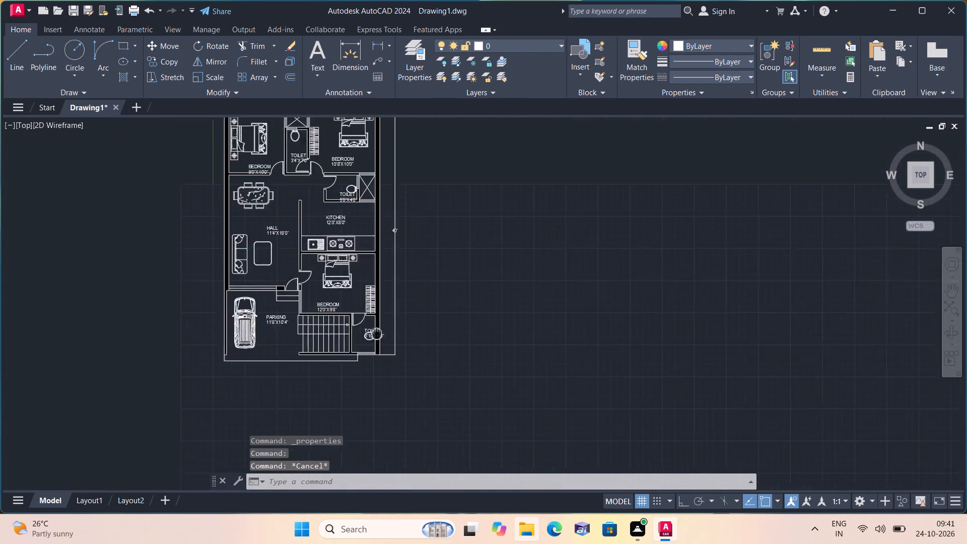
middle_click_drag(410, 359, 445, 390)
scroll(400, 159, "up", 1)
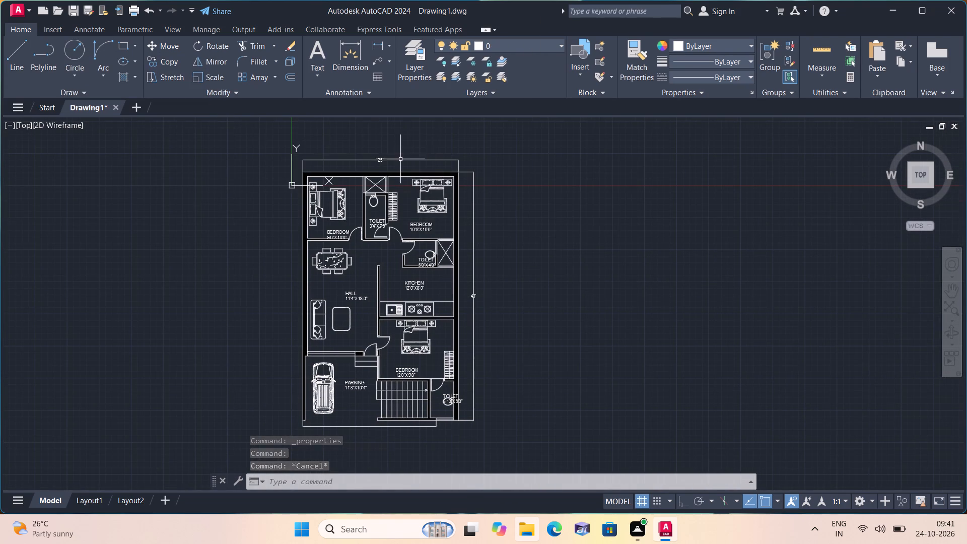
middle_click_drag(468, 247, 425, 196)
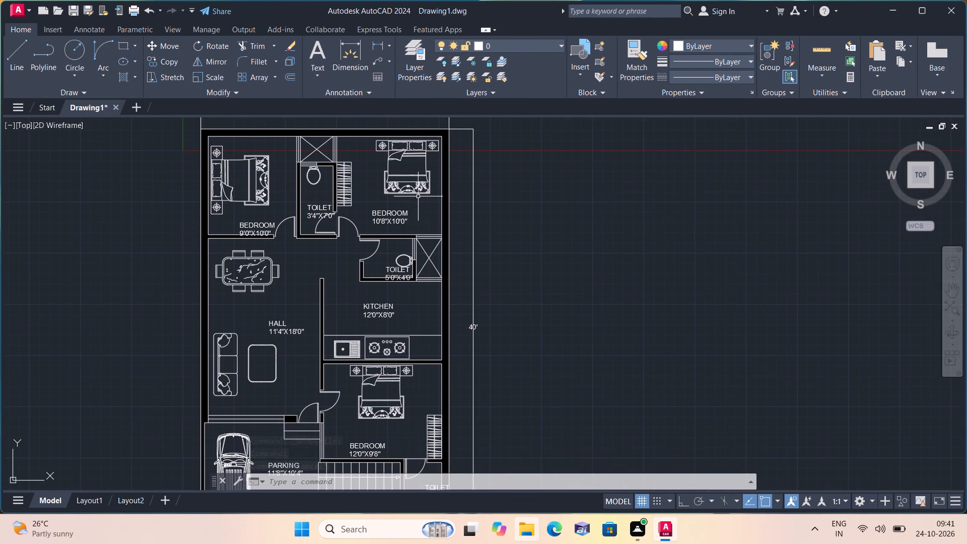
scroll(305, 201, "up", 1)
scroll(249, 254, "up", 1)
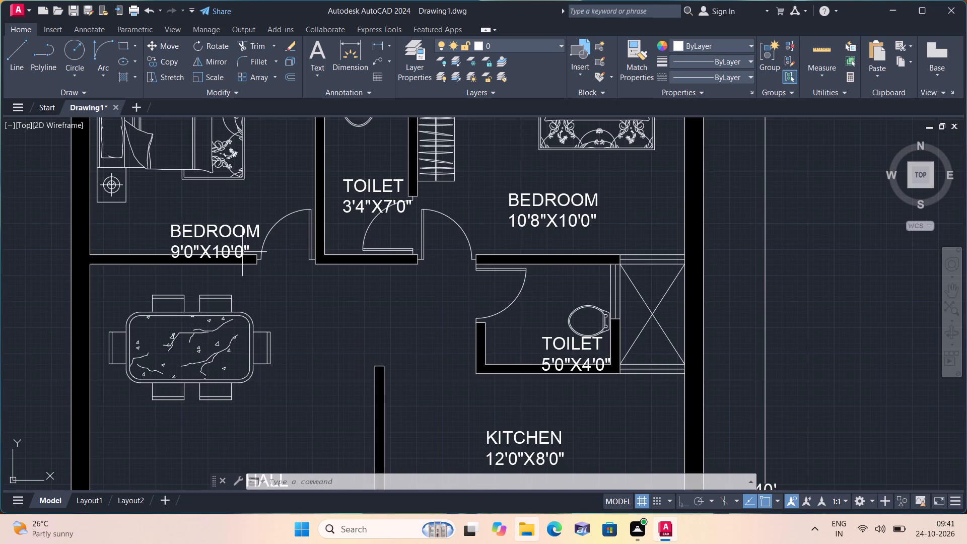
scroll(210, 249, "up", 1)
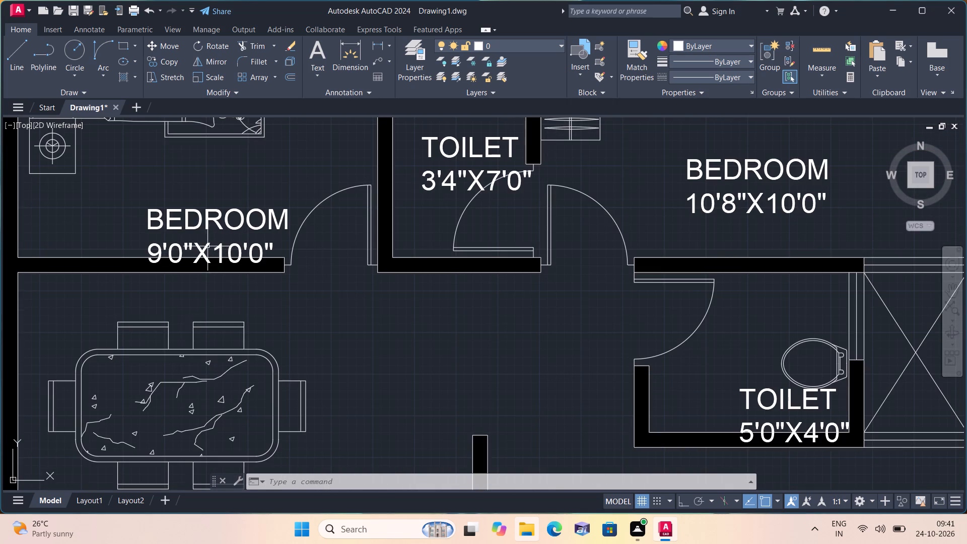
left_click(186, 224)
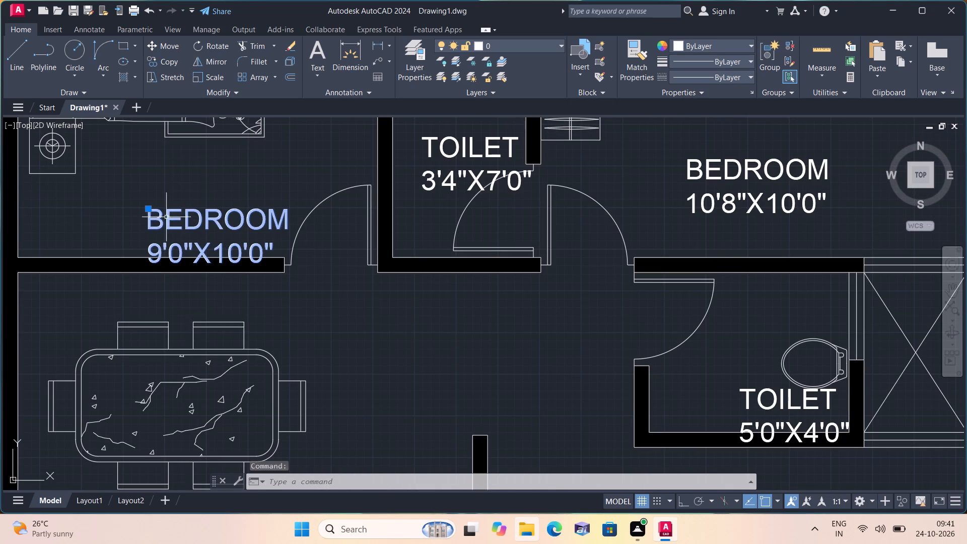
left_click(149, 208)
left_click(120, 176)
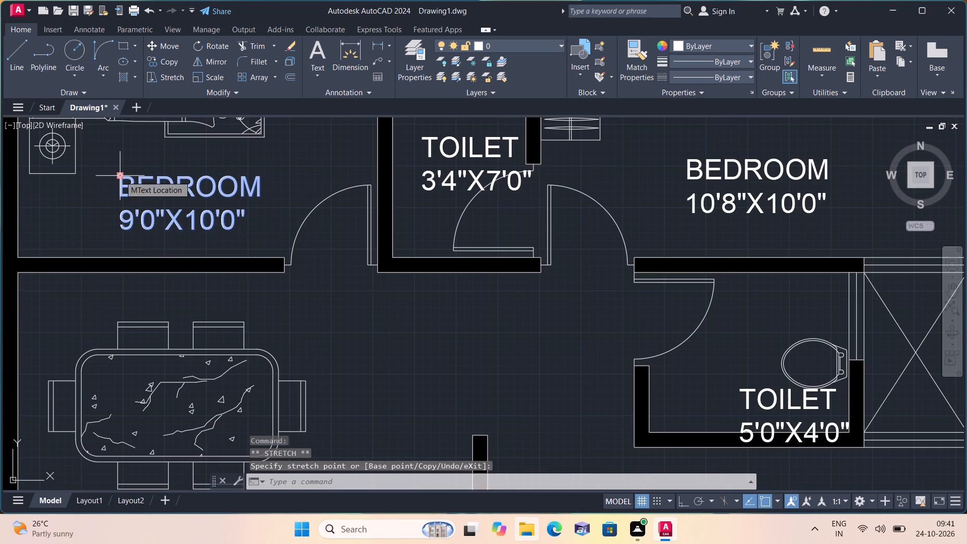
Move the TOILET 3'4"X7'0" label up and left, clear of the door swing and the side wall.
scroll(179, 206, "down", 1)
scroll(340, 160, "up", 1)
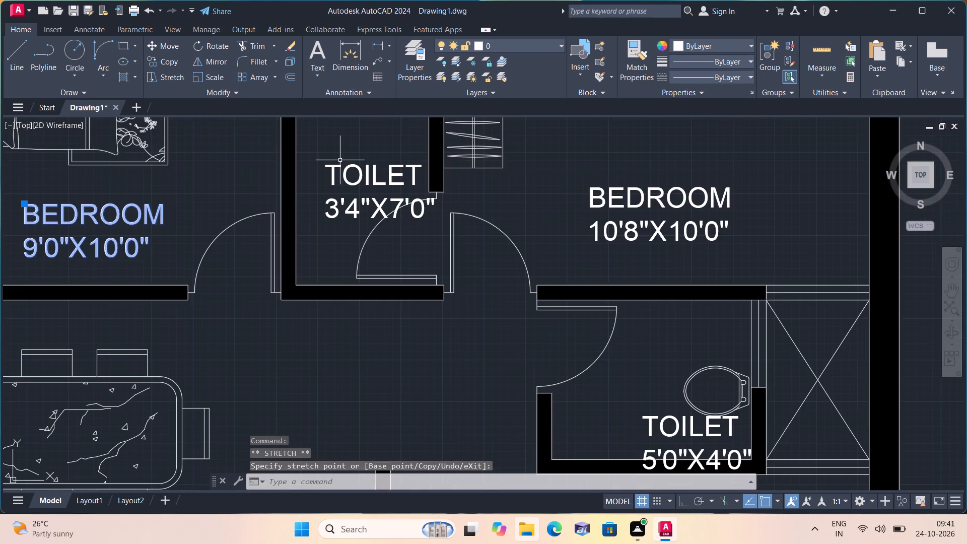
middle_click_drag(340, 160, 390, 231)
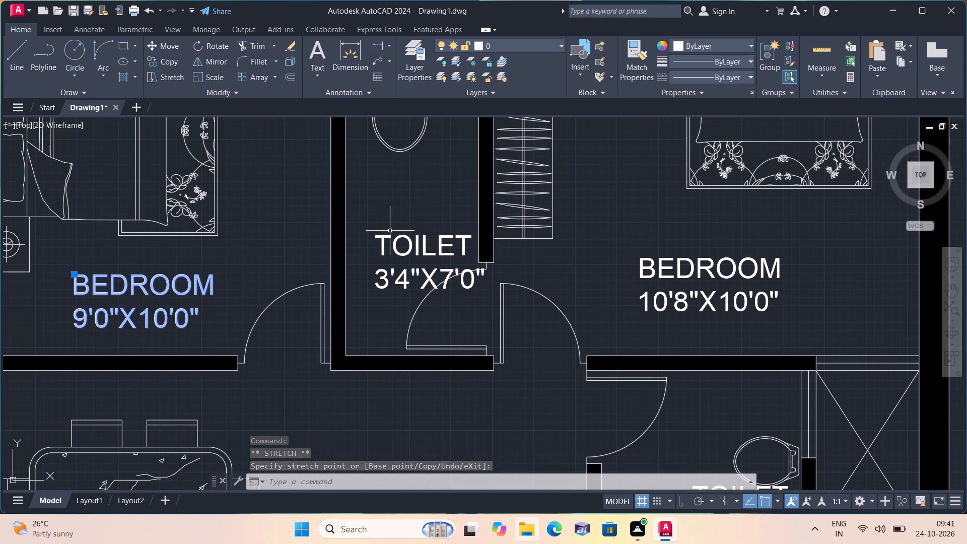
left_click(392, 240)
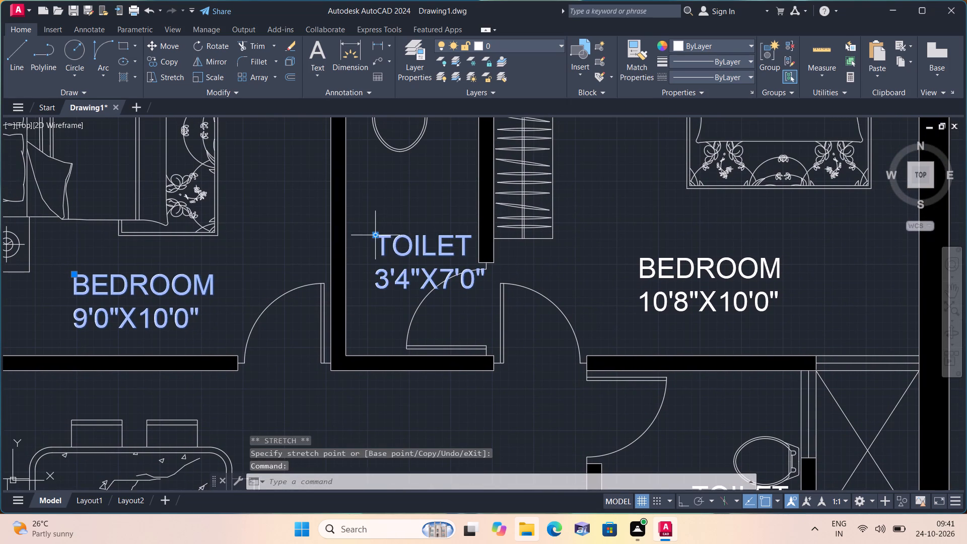
left_click(373, 232)
left_click(355, 184)
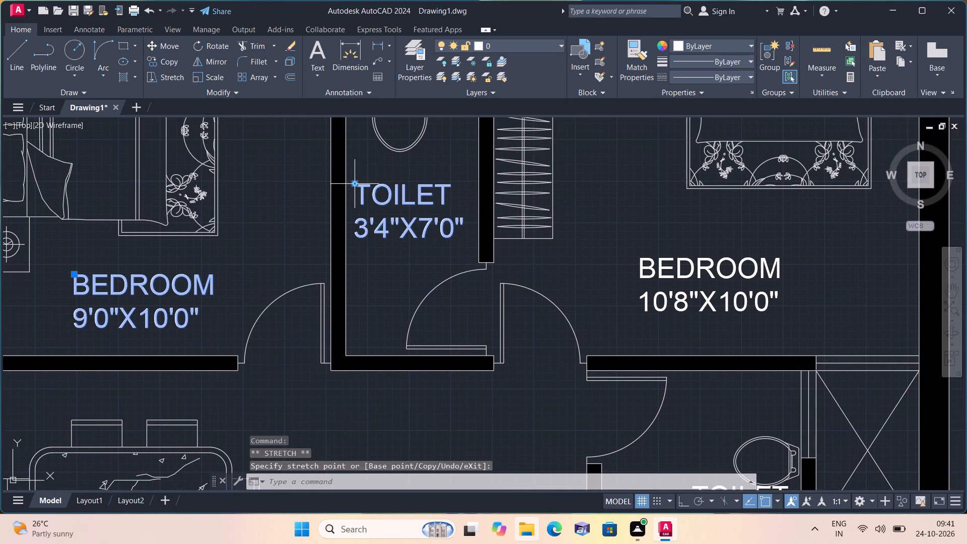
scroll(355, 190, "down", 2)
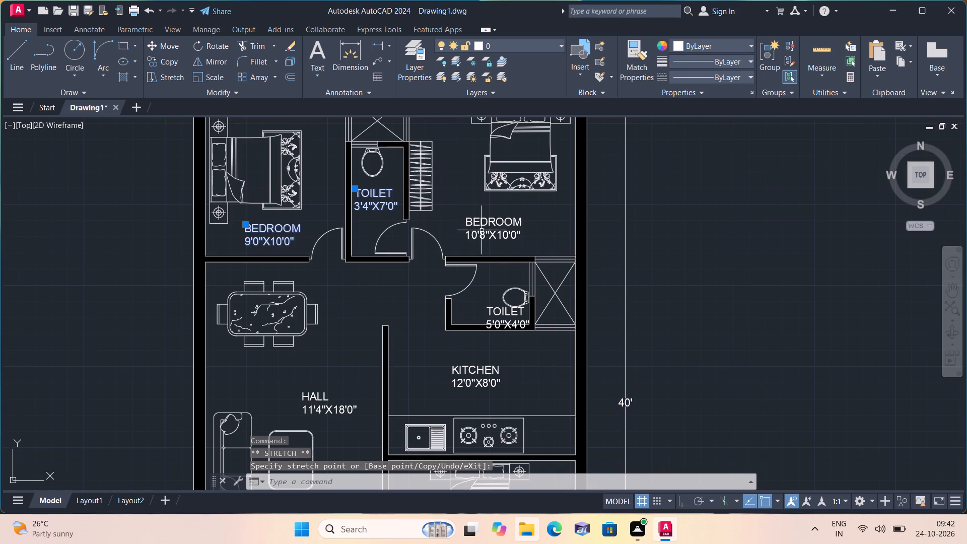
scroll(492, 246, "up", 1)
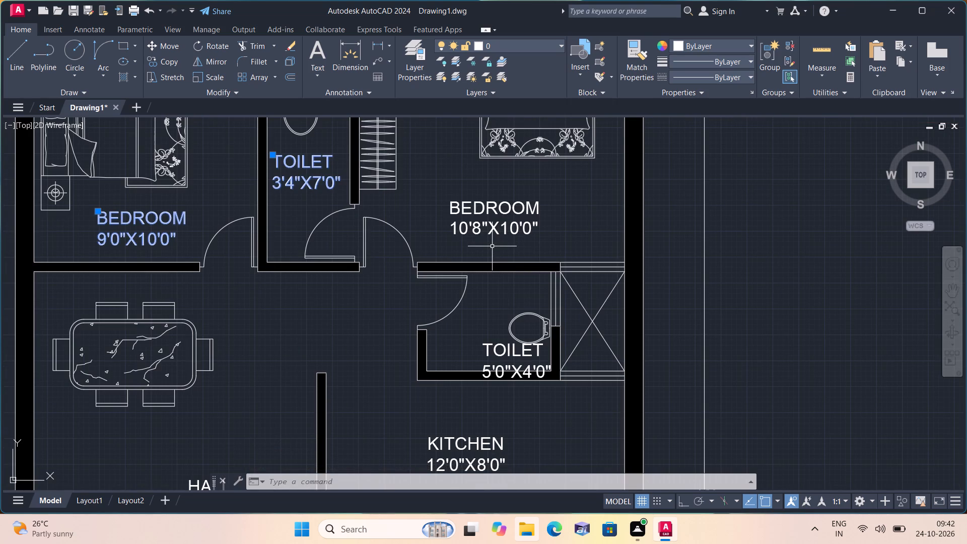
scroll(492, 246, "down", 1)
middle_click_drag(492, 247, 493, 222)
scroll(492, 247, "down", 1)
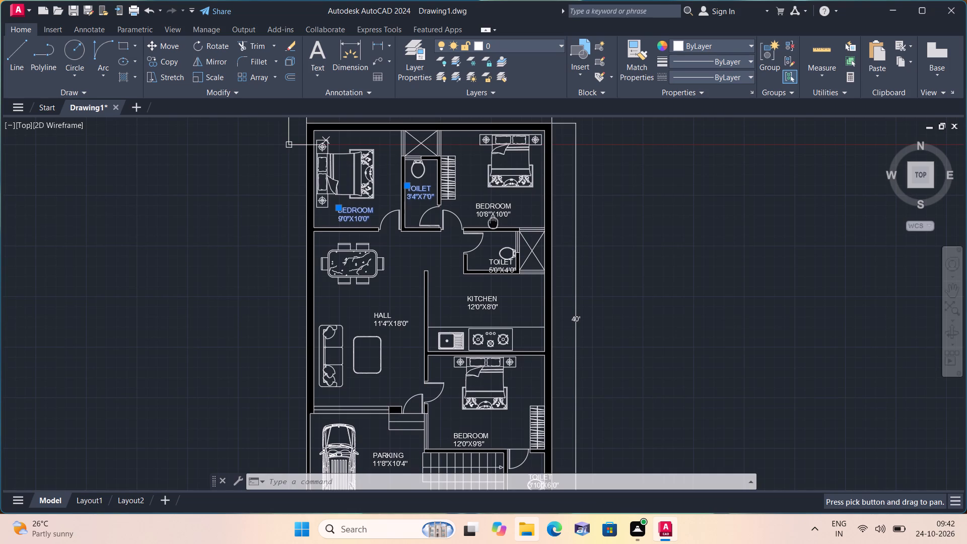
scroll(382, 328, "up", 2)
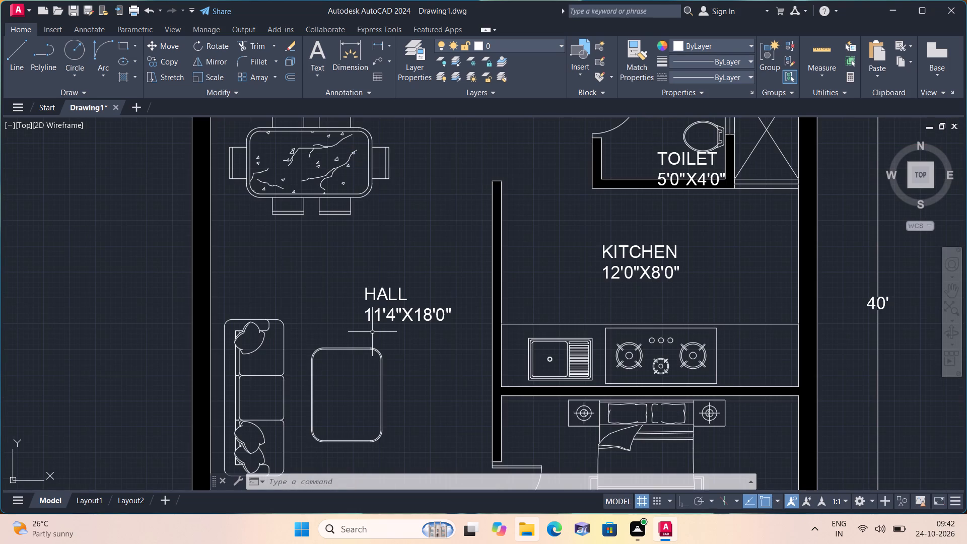
Move the TOILET 5'0"X4'0" label up and left, off the wall and into the open floor beside the WC.
scroll(395, 295, "down", 1)
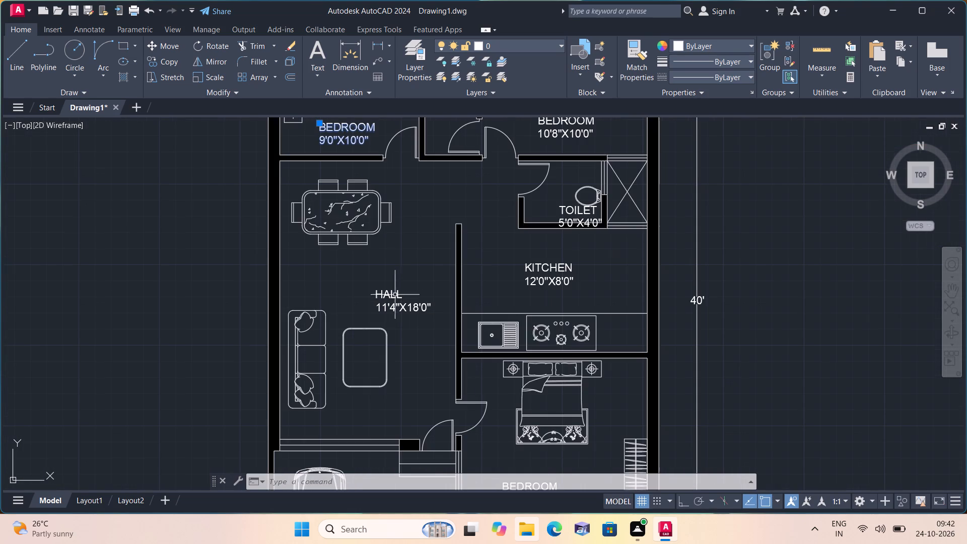
scroll(637, 185, "up", 1)
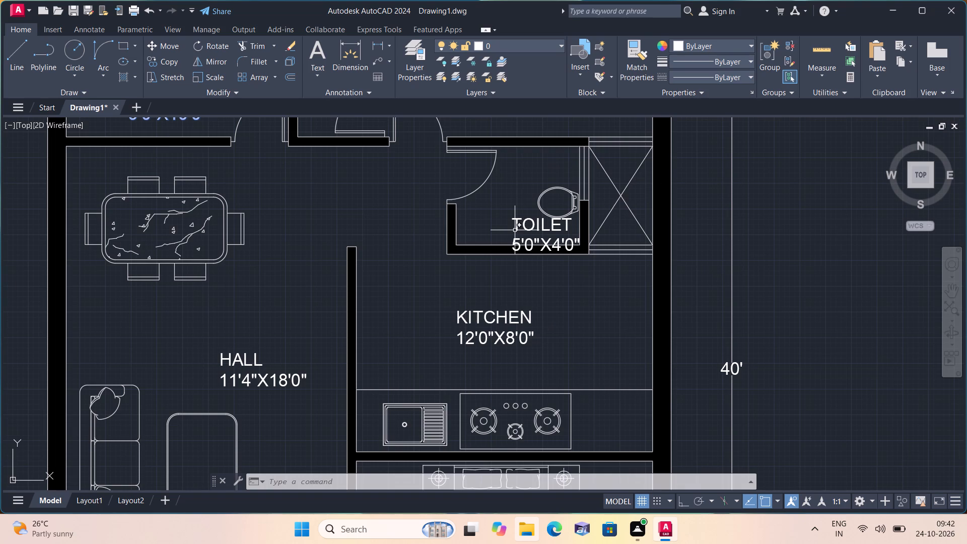
scroll(515, 230, "up", 1)
left_click(516, 230)
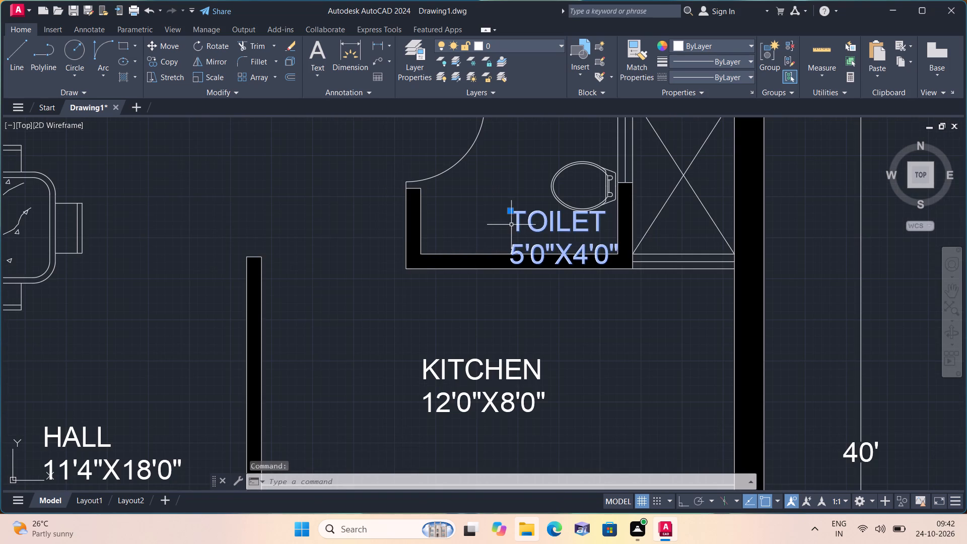
left_click(511, 212)
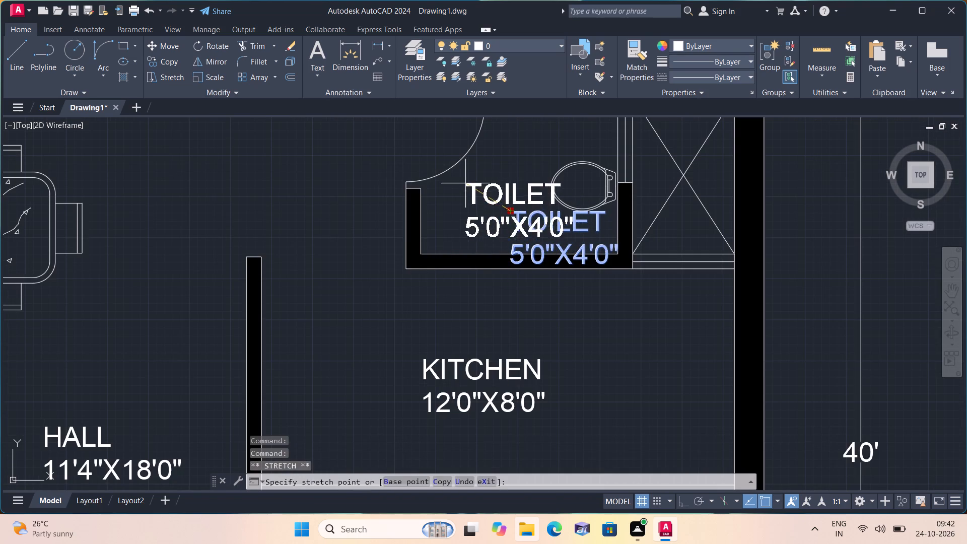
left_click(448, 181)
Move the TOILET 3'10"X6'0" label beside the staircase down and left, clear of the WC and the outer wall.
scroll(448, 181, "down", 3)
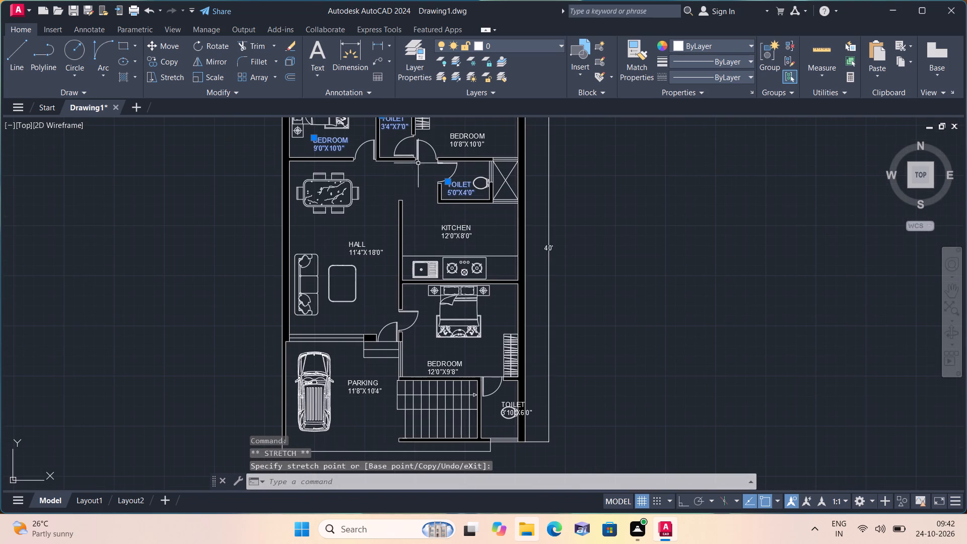
middle_click_drag(412, 163, 424, 257)
scroll(410, 163, "down", 1)
scroll(424, 257, "up", 1)
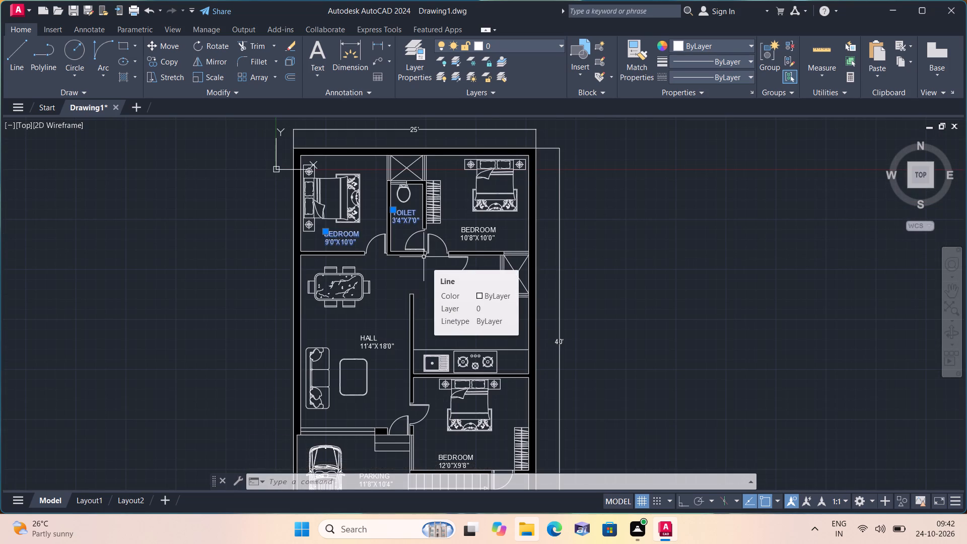
middle_click_drag(513, 294, 527, 236)
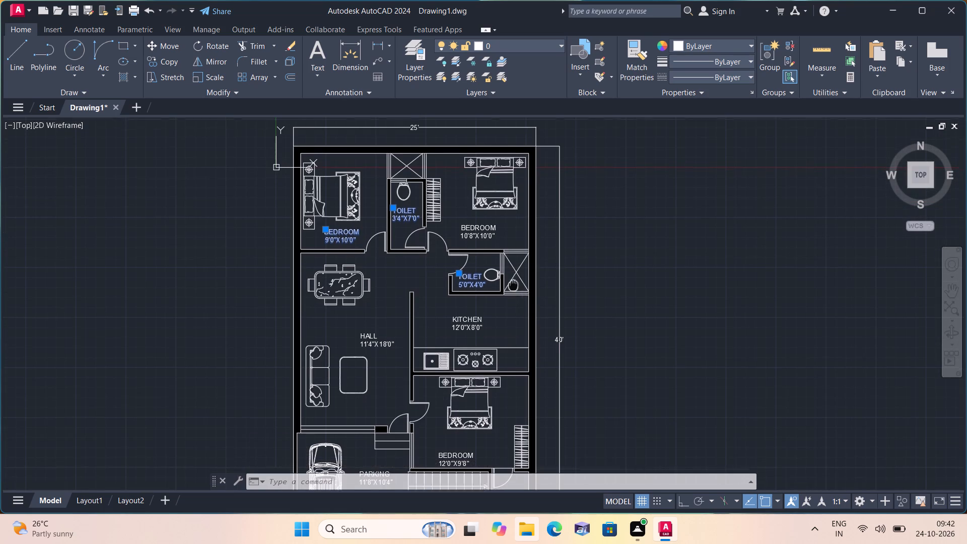
middle_click_drag(527, 236, 558, 193)
scroll(496, 223, "up", 2)
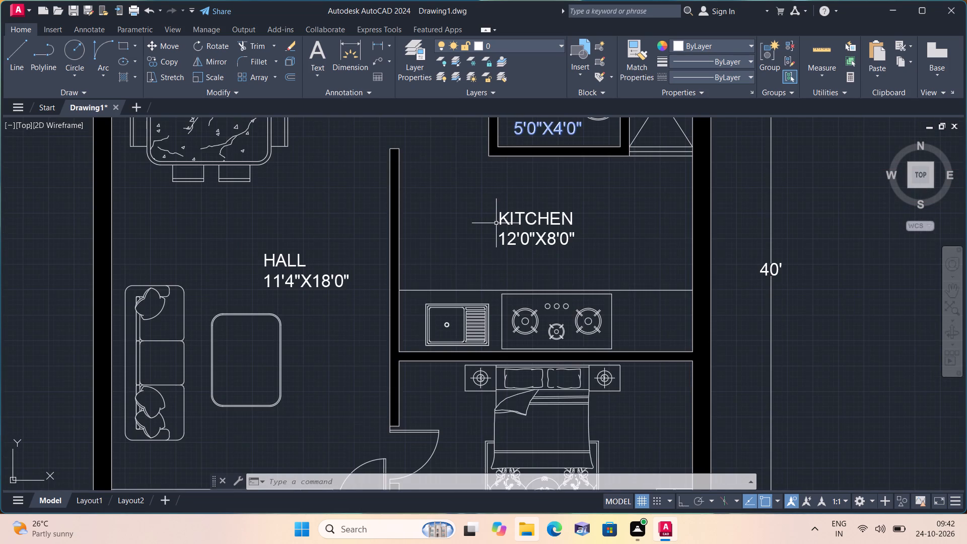
middle_click_drag(514, 252, 484, 153)
scroll(519, 303, "down", 1)
middle_click_drag(511, 298, 506, 154)
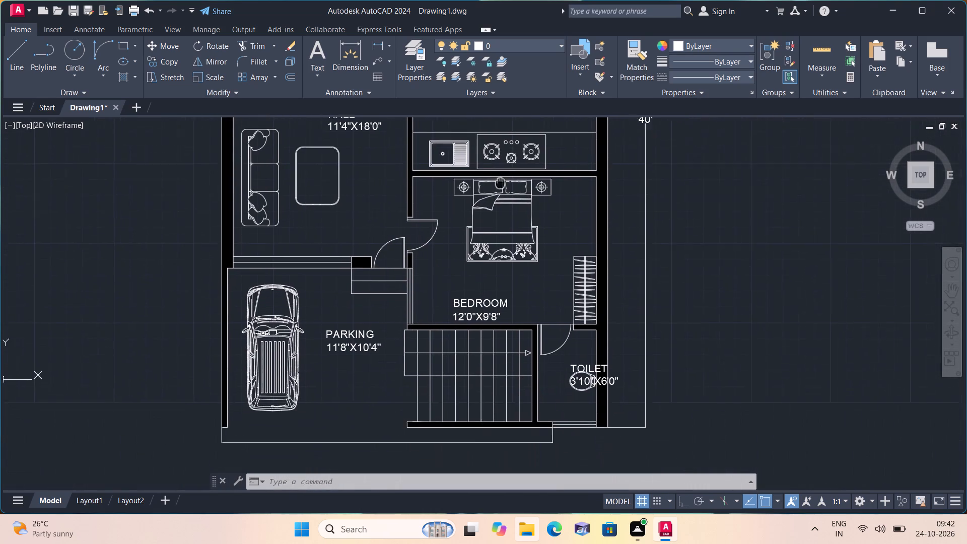
middle_click_drag(506, 154, 514, 132)
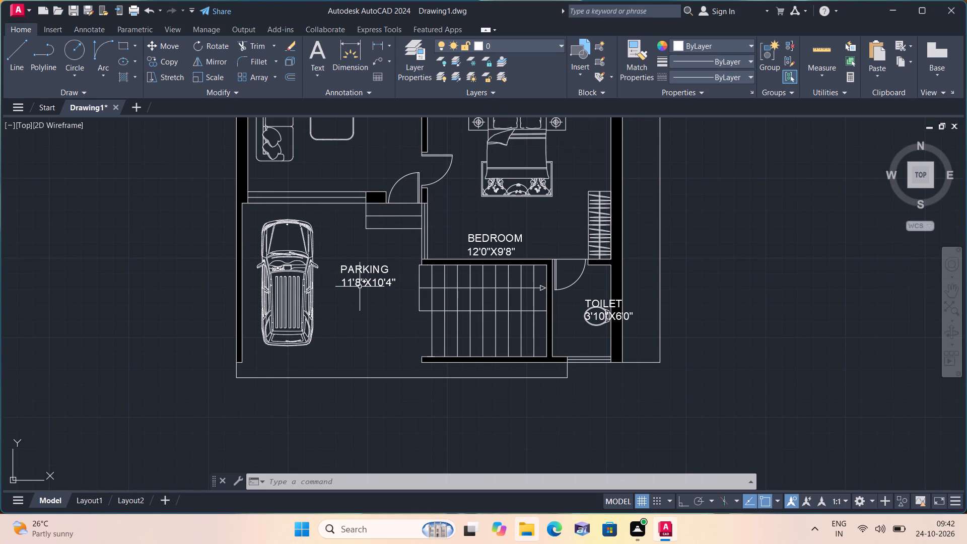
scroll(362, 294, "up", 1)
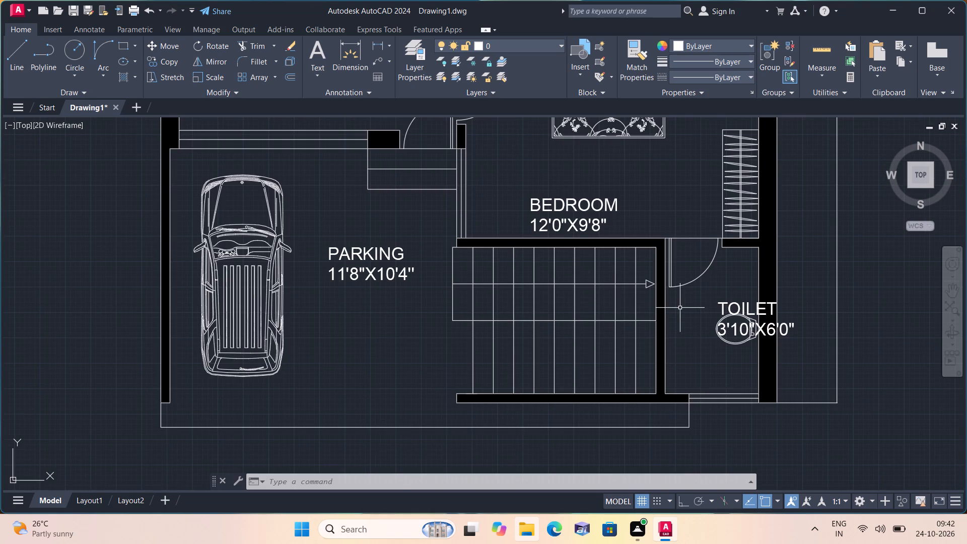
middle_click_drag(674, 305, 609, 263)
scroll(677, 286, "up", 1)
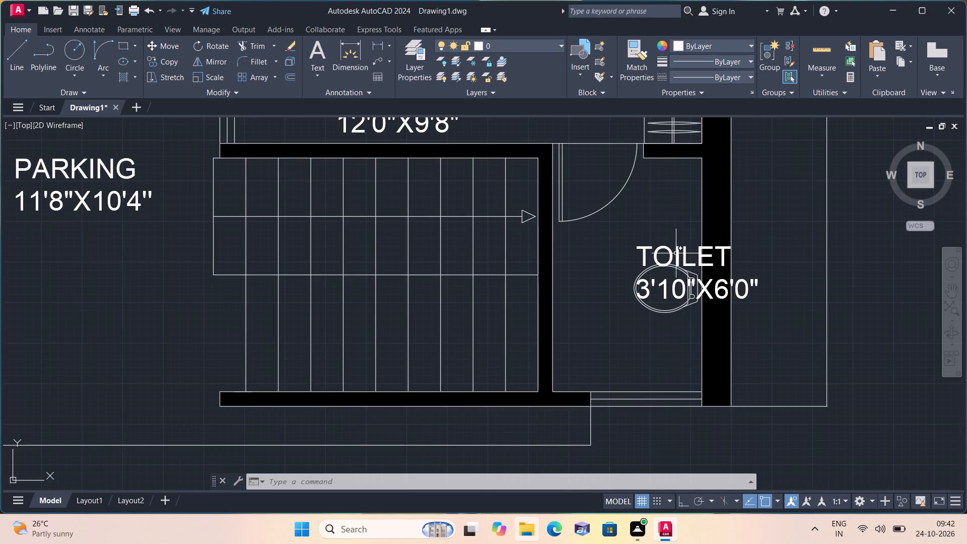
left_click(676, 253)
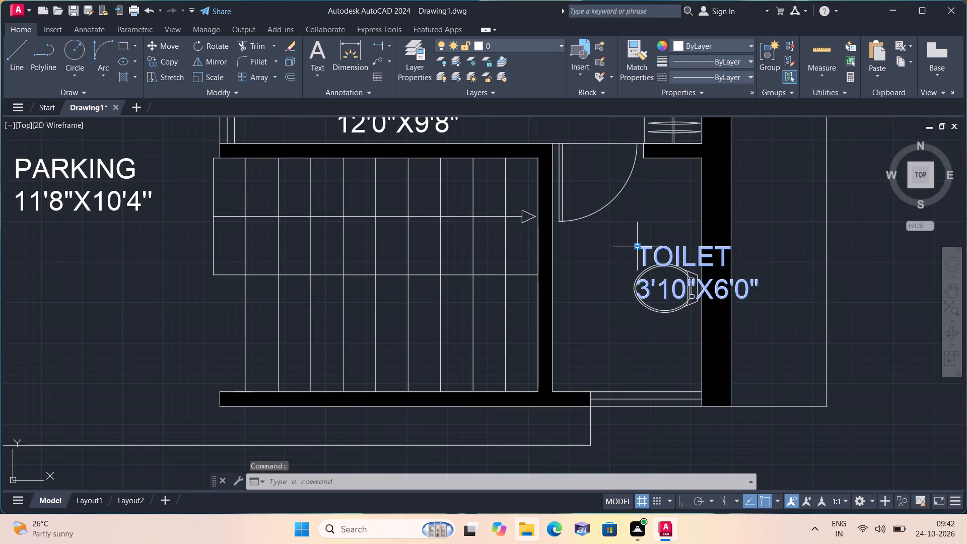
left_click(638, 244)
scroll(554, 231, "up", 1)
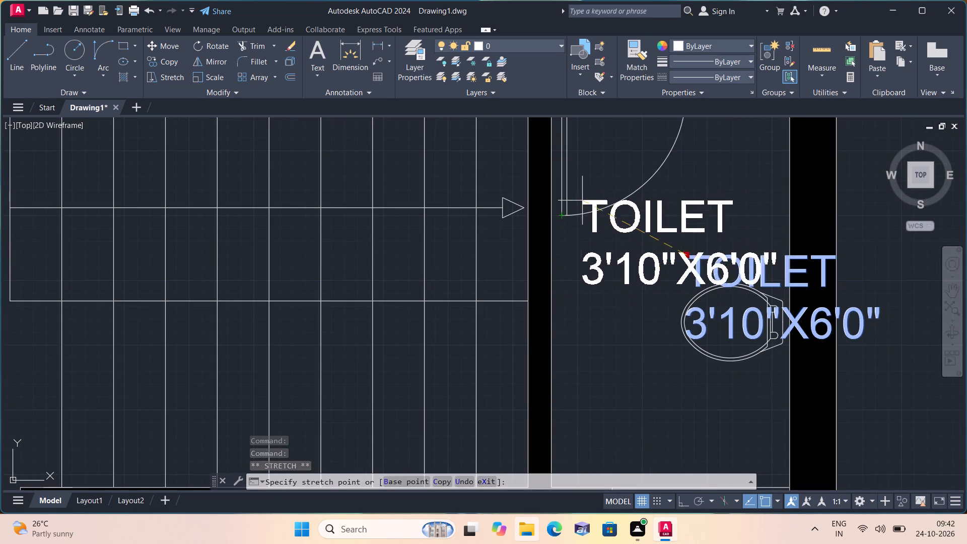
middle_click_drag(547, 282, 567, 164)
left_click(586, 246)
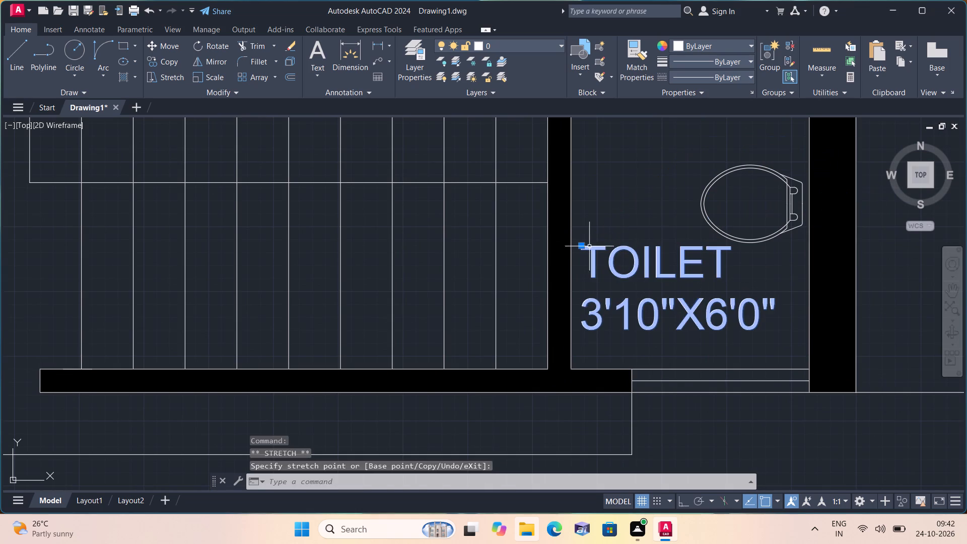
Clear the label selection and review the placement of the room labels across the whole floor plan.
scroll(614, 235, "down", 2)
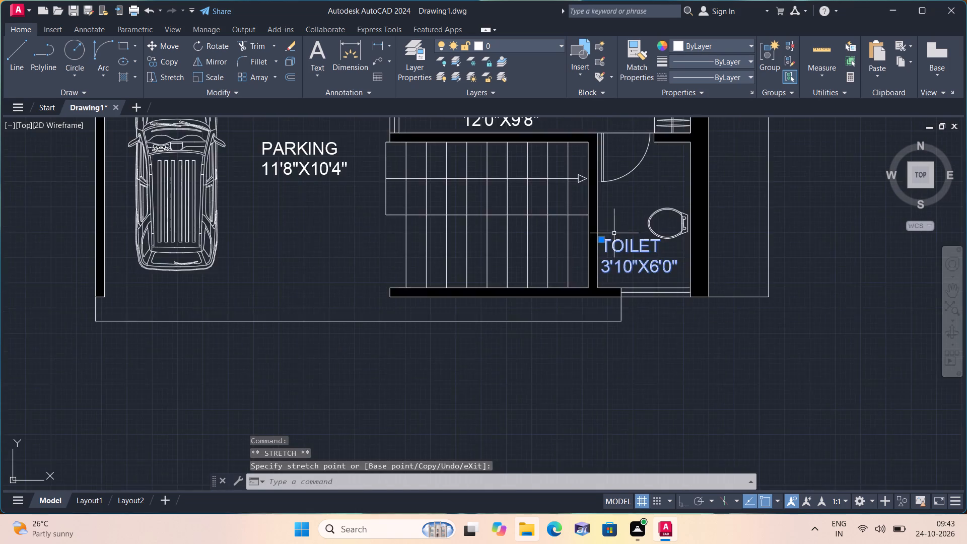
scroll(614, 232, "down", 1)
middle_click_drag(518, 220, 578, 361)
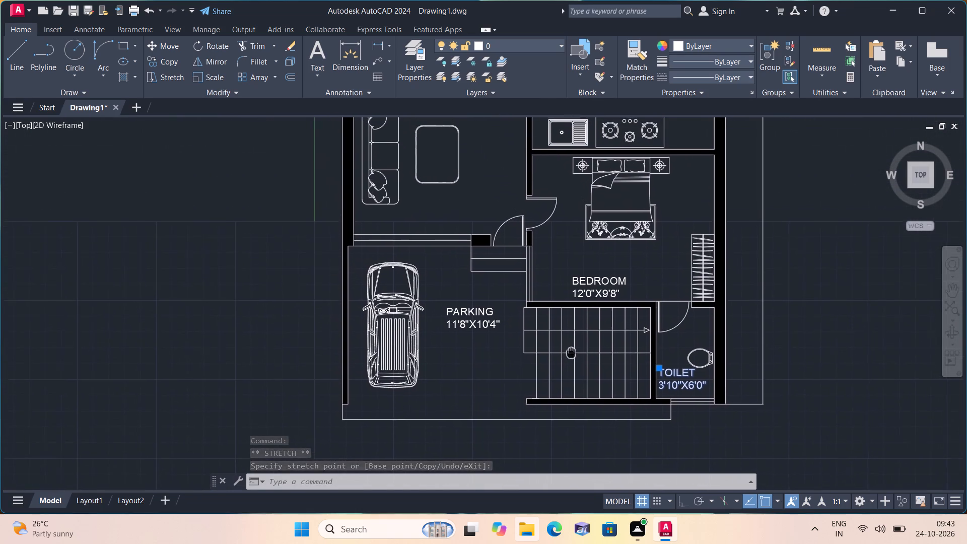
middle_click_drag(578, 361, 587, 390)
middle_click(588, 395)
scroll(588, 395, "down", 1)
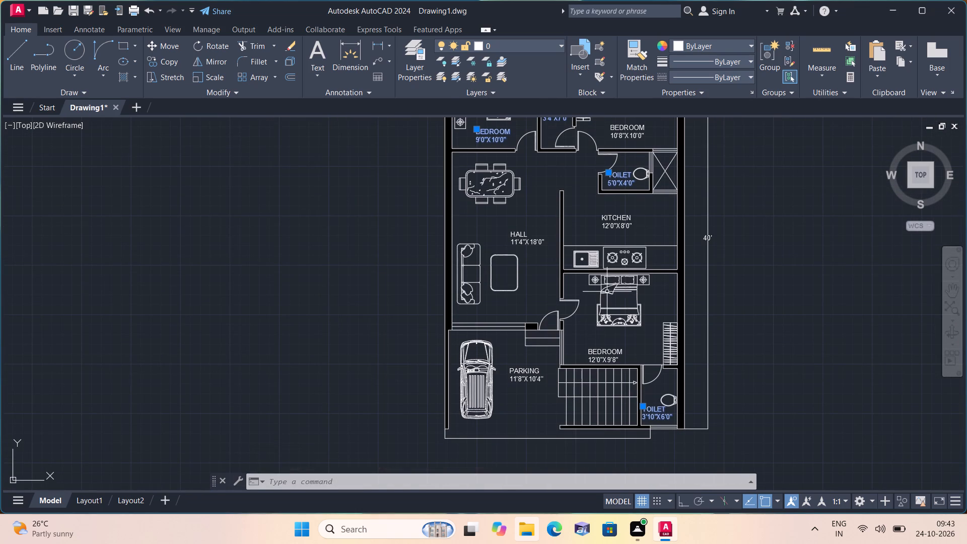
middle_click_drag(567, 212, 597, 338)
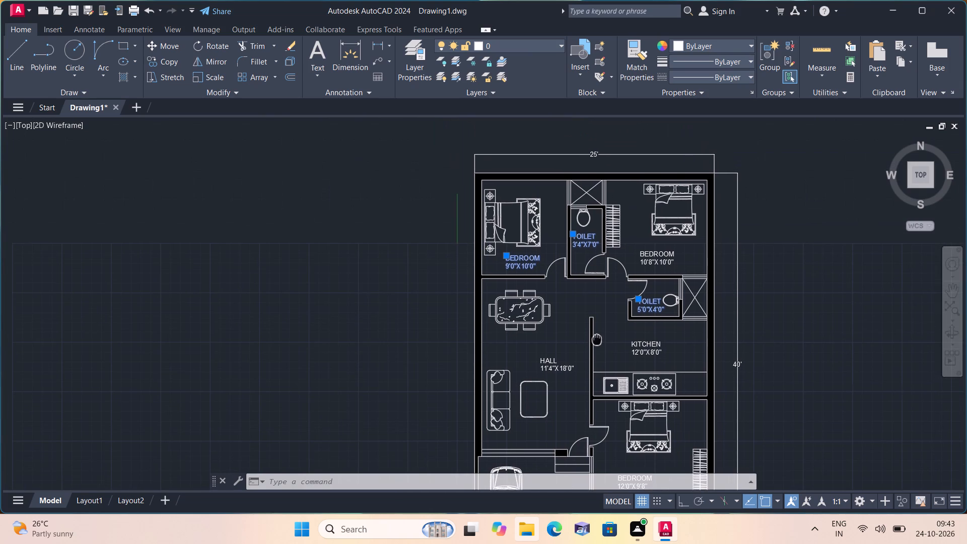
middle_click_drag(597, 338, 599, 306)
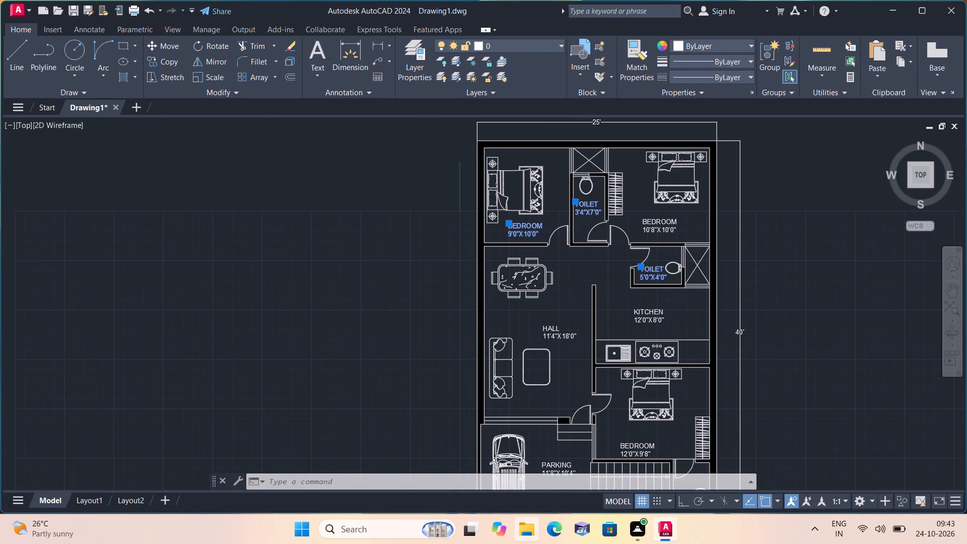
key("Escape")
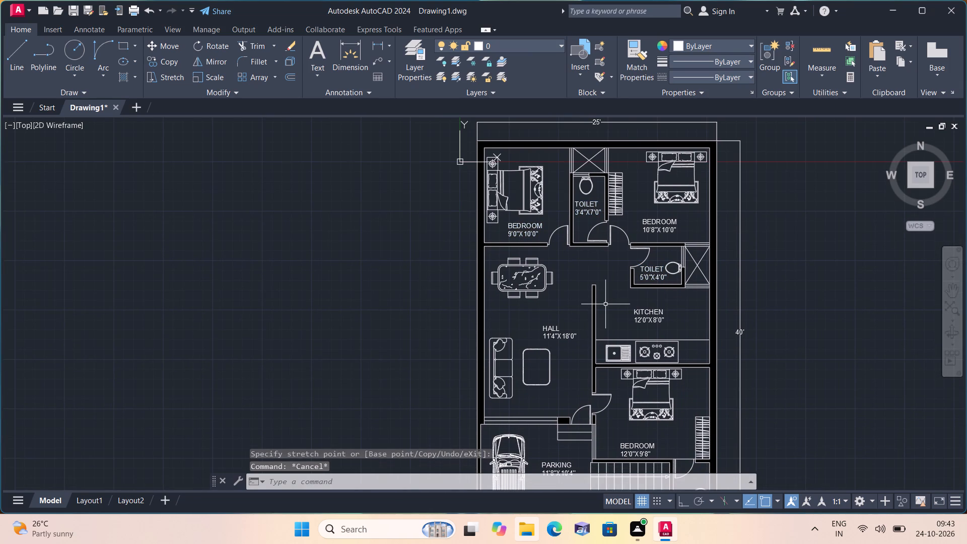
scroll(612, 304, "down", 2)
middle_click_drag(613, 309, 583, 208)
Delete the long horizontal line running below the parking area and staircase at the plan's front edge.
scroll(591, 267, "up", 1)
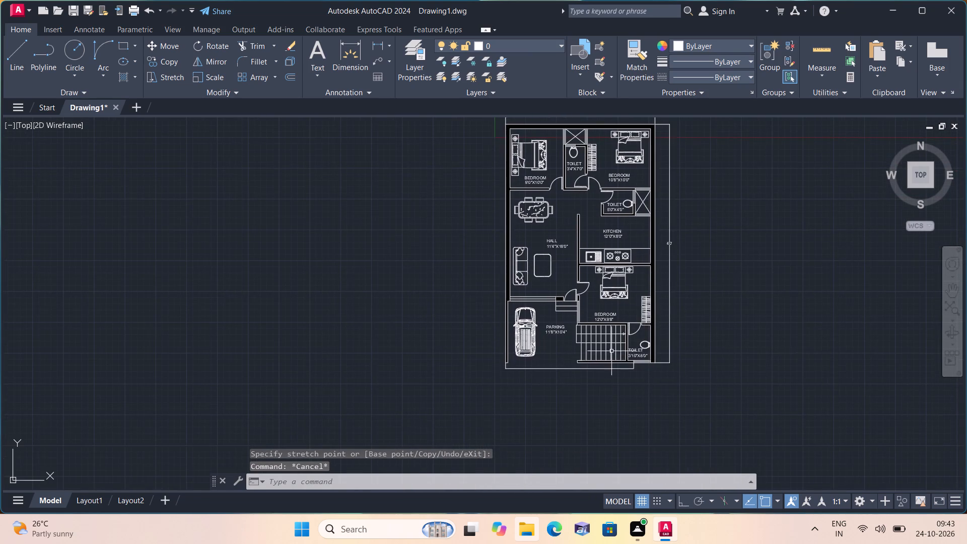
scroll(621, 374, "up", 2)
middle_click_drag(601, 298, 598, 270)
scroll(572, 341, "up", 1)
left_click(572, 341)
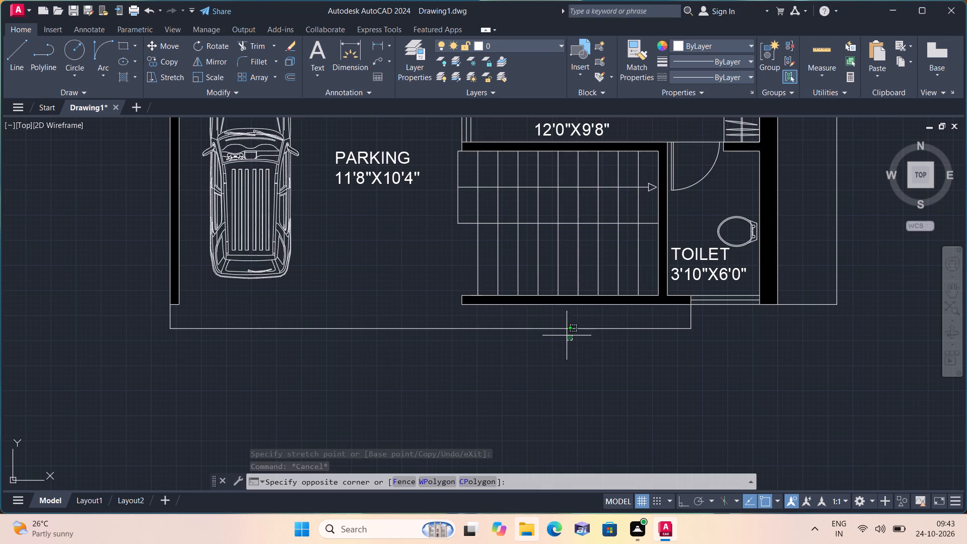
left_click(539, 326)
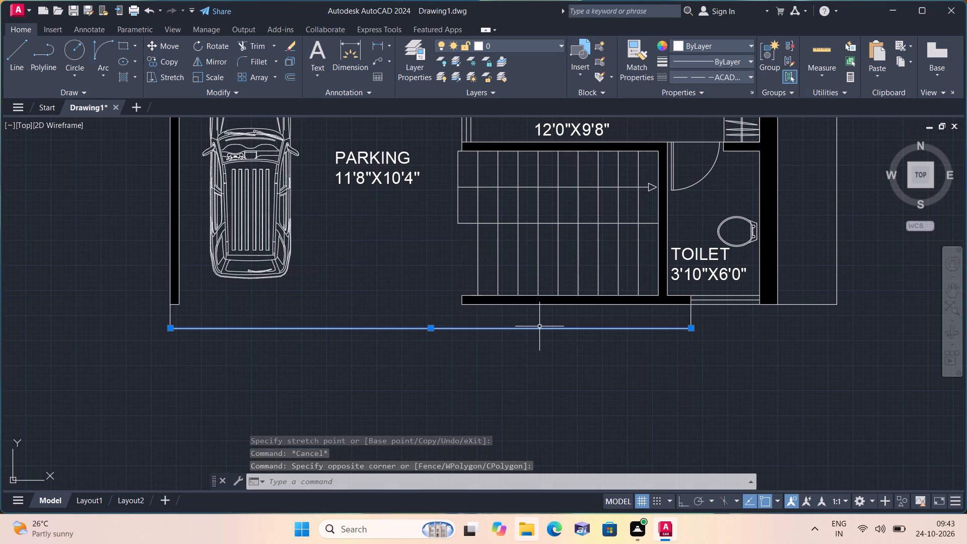
key("Delete")
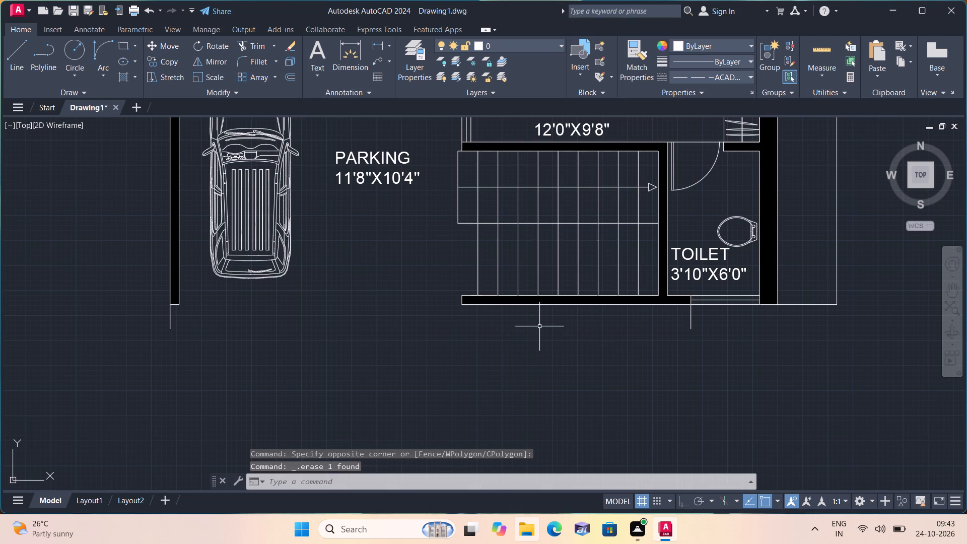
Trim away the two leftover vertical stubs below the parking's outer wall and the small toilet's front wall.
type("trim")
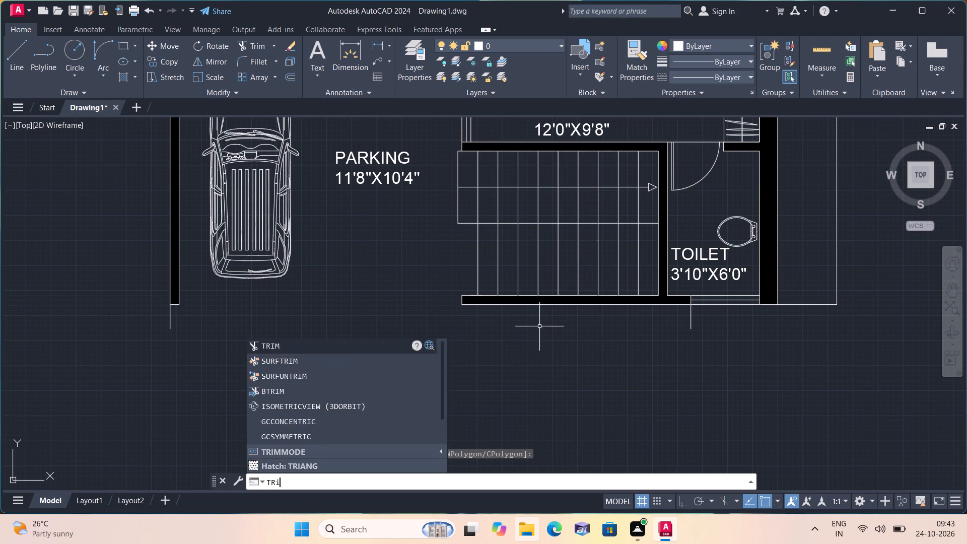
key("space")
scroll(202, 349, "up", 2)
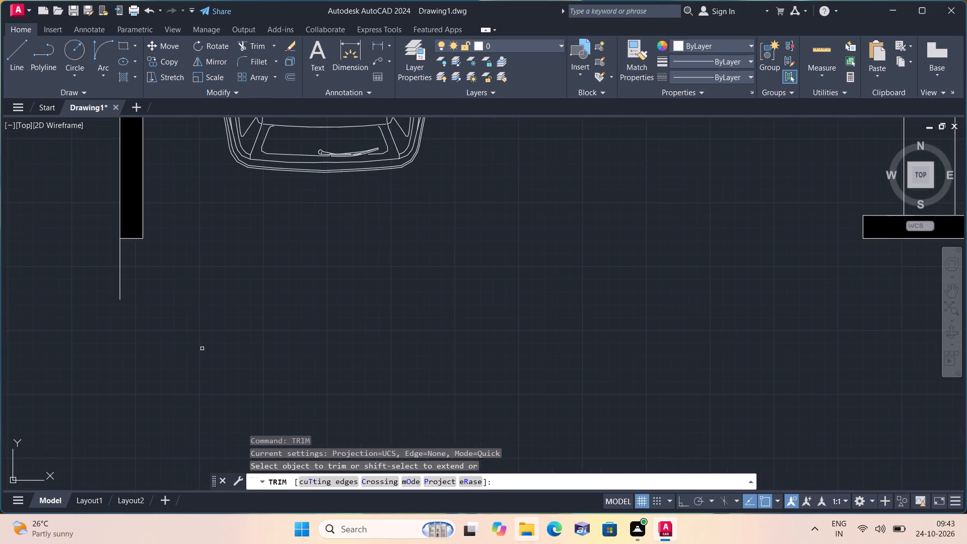
left_click(202, 346)
left_click(96, 263)
scroll(166, 294, "down", 3)
scroll(476, 335, "up", 1)
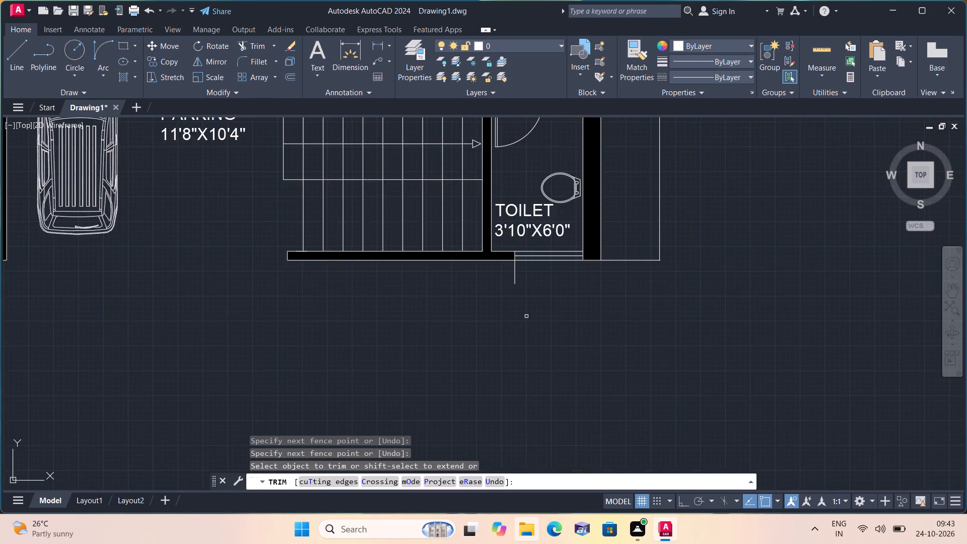
scroll(528, 316, "up", 1)
left_click(539, 260)
left_click(490, 239)
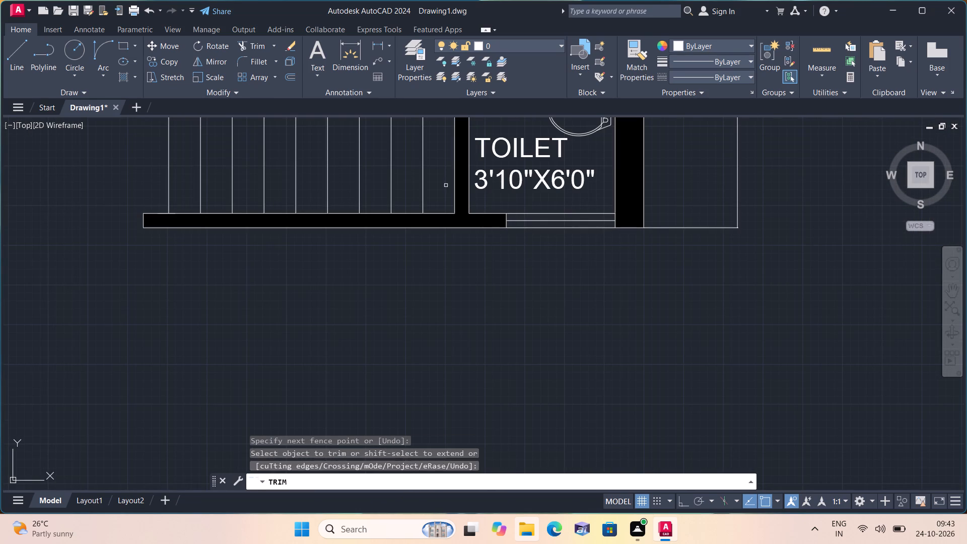
Trim the staircase tread lines between the lower edge of the upper flight and the front wall.
left_click(429, 174)
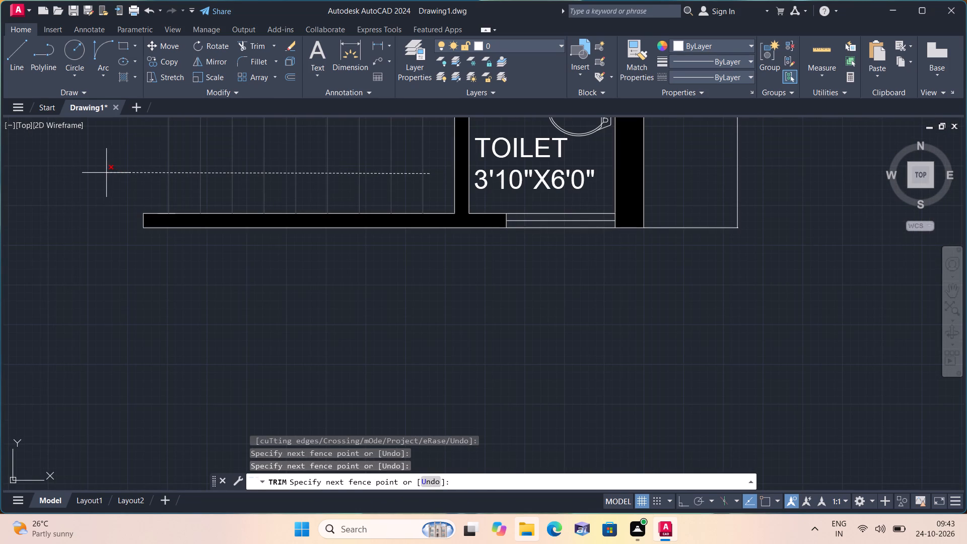
scroll(112, 192, "down", 2)
left_click(109, 192)
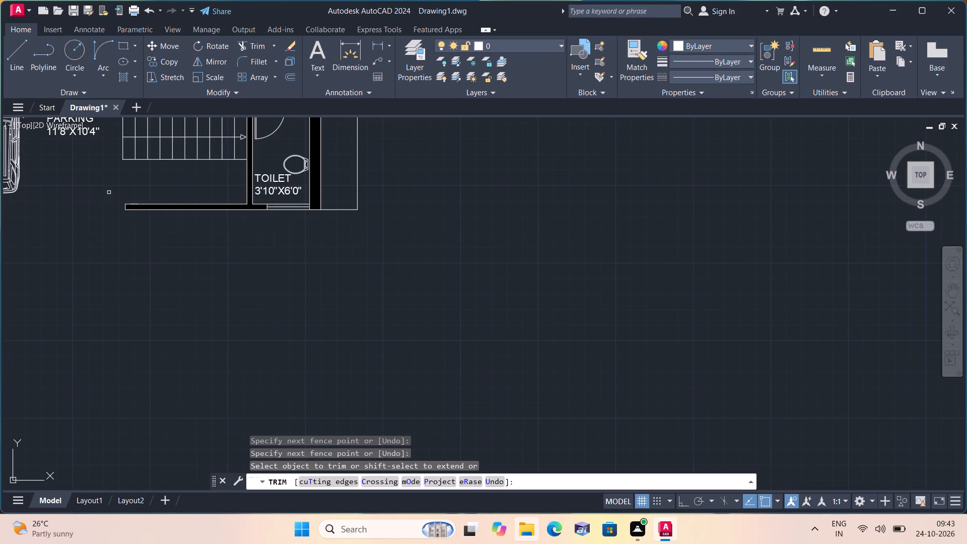
key("space")
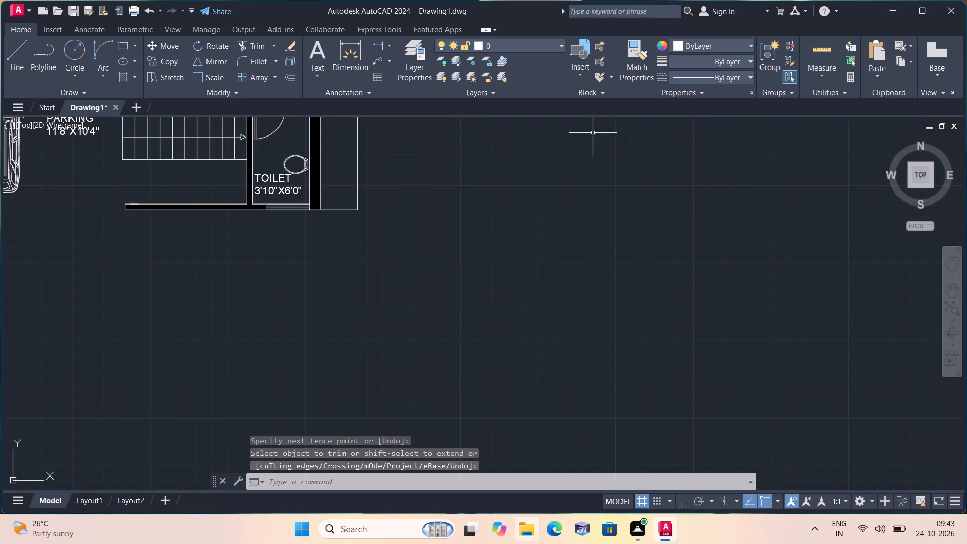
Delete the short line on the upper edge of the front wall at its open end beside the parking.
scroll(100, 218, "up", 3)
scroll(149, 191, "up", 1)
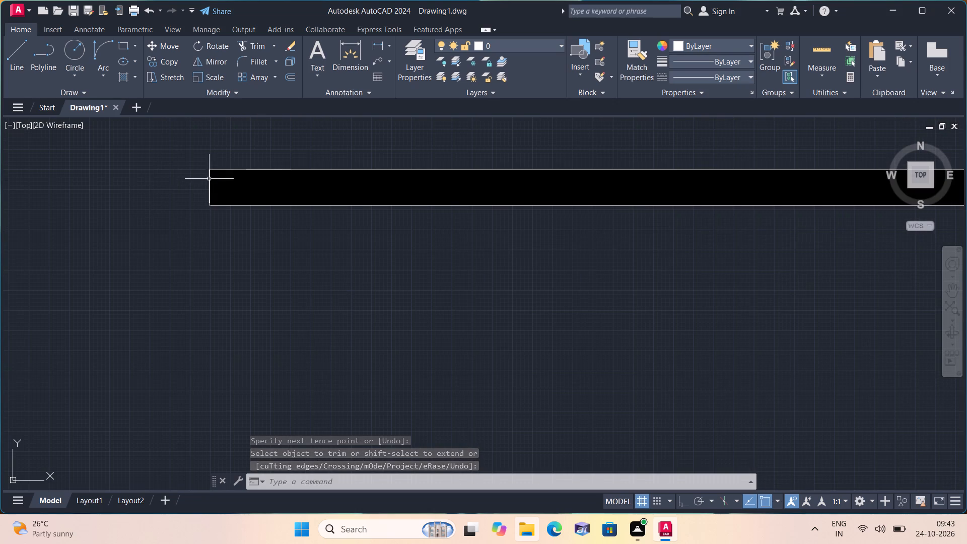
left_click(263, 167)
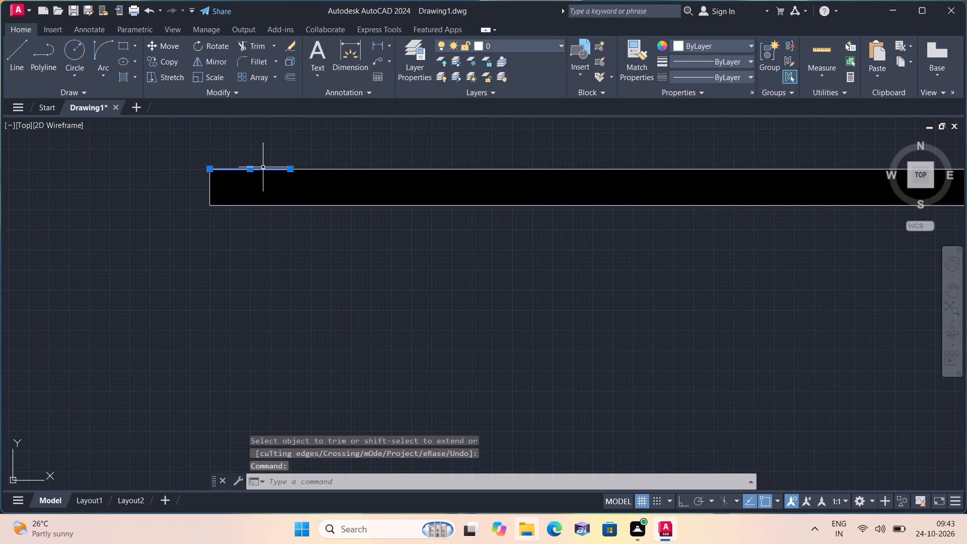
key("Delete")
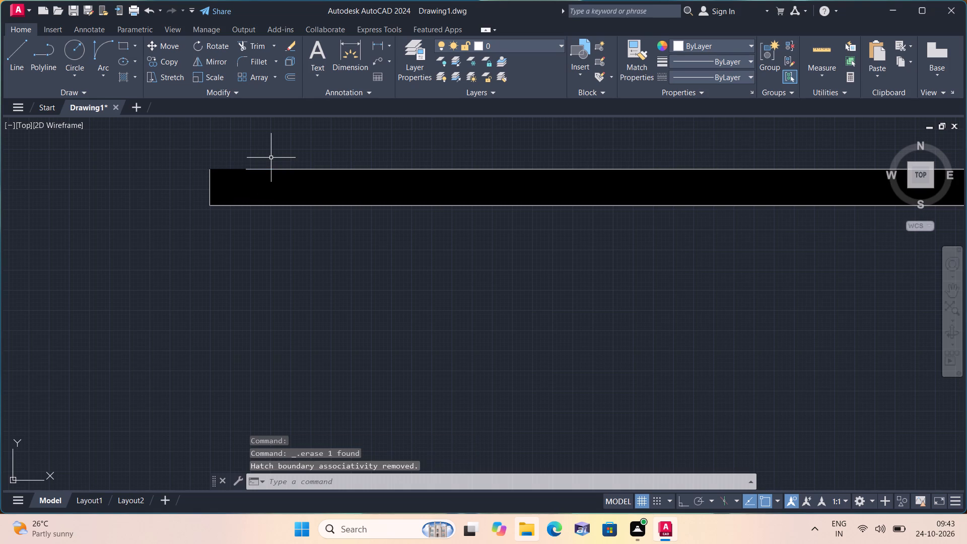
Draw a short line closing the gap in the front wall's upper edge at its open end beside the parking.
type("l")
key("space")
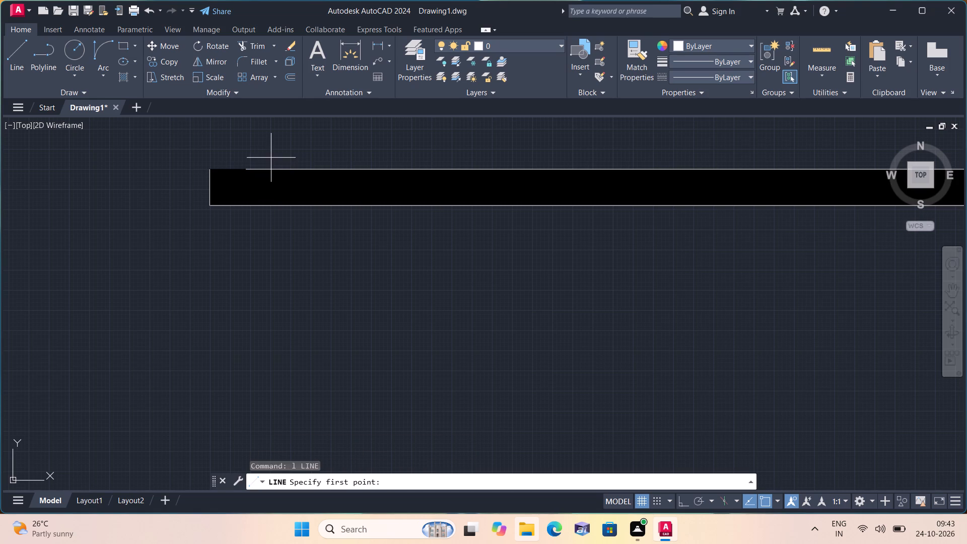
left_click(246, 167)
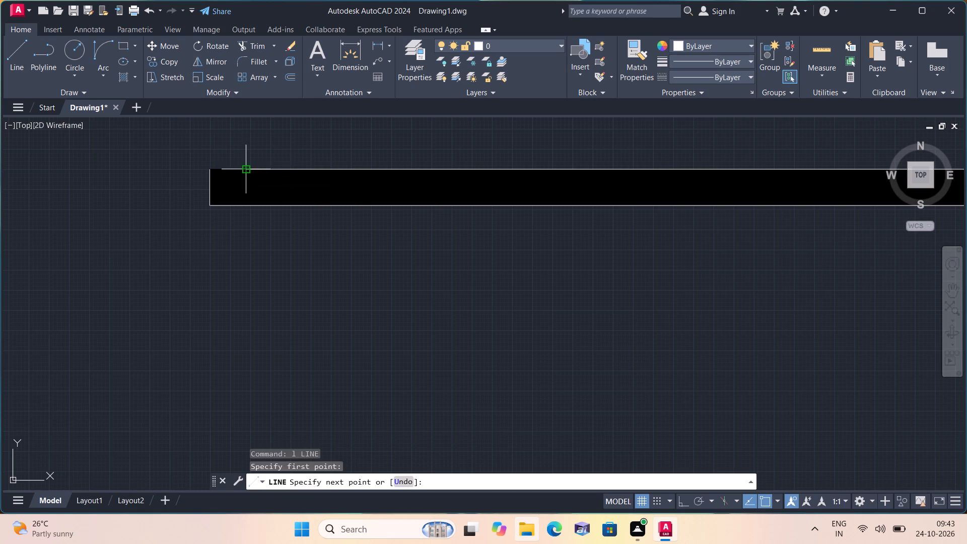
left_click(211, 168)
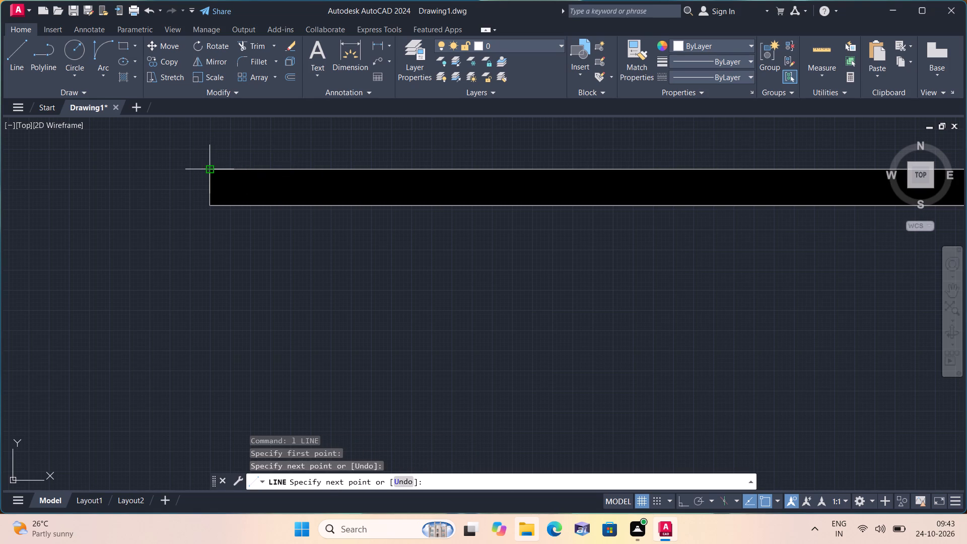
key("space")
Set the current linetype to the dashed ACAD_ISO02W100.
scroll(260, 182, "down", 1)
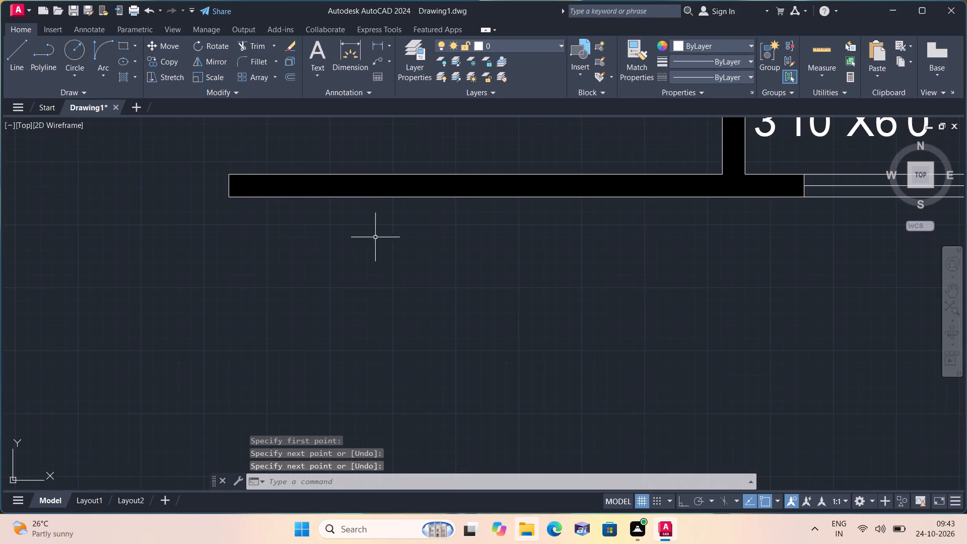
scroll(515, 250, "down", 3)
middle_click_drag(529, 241, 488, 257)
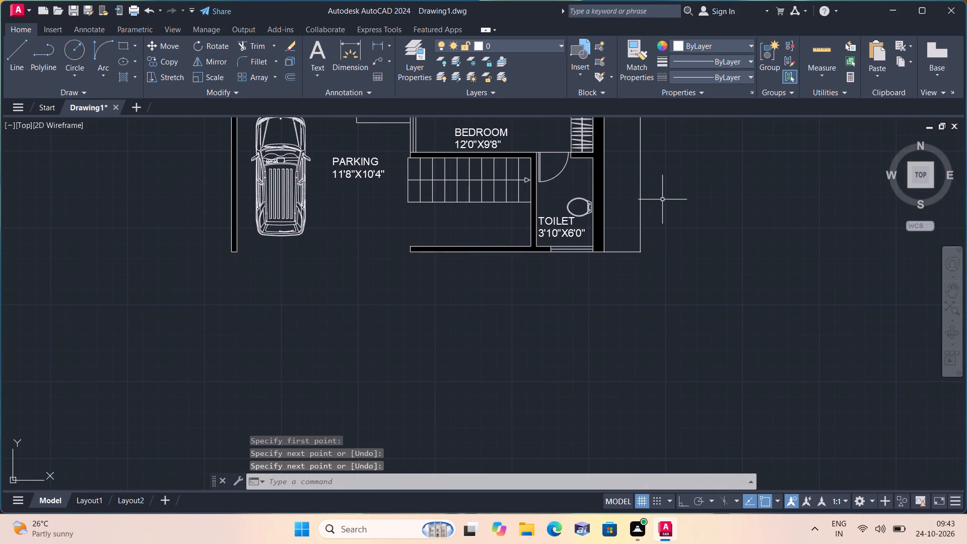
scroll(662, 199, "down", 1)
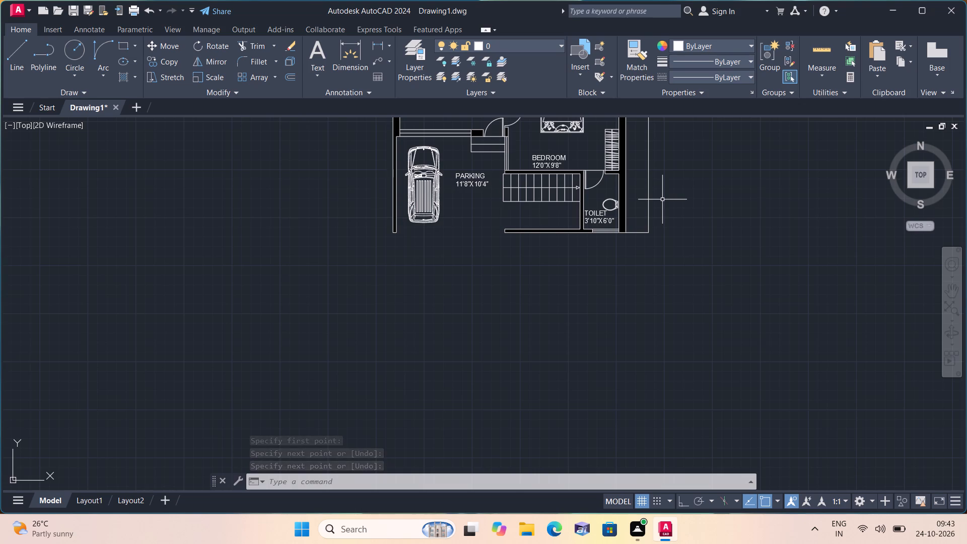
scroll(662, 199, "up", 1)
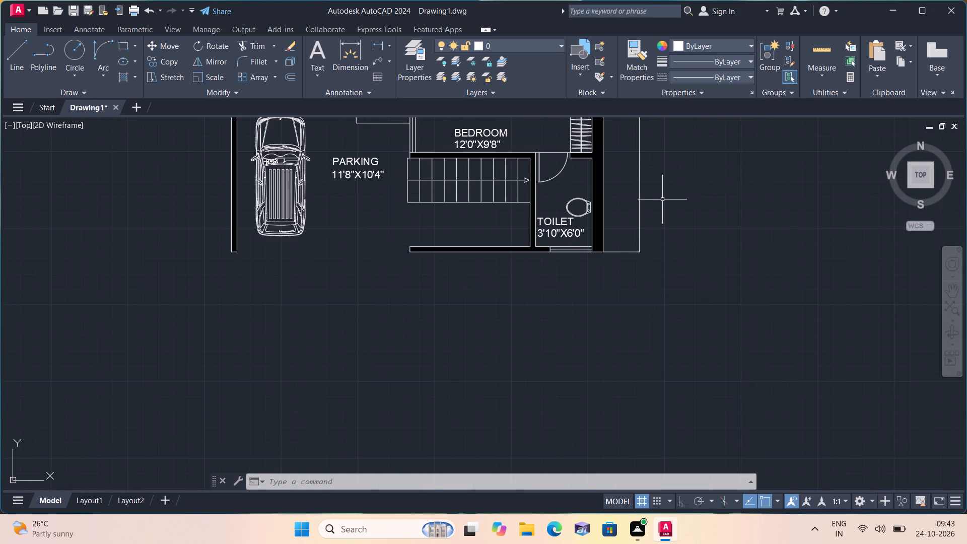
middle_click_drag(662, 199, 660, 212)
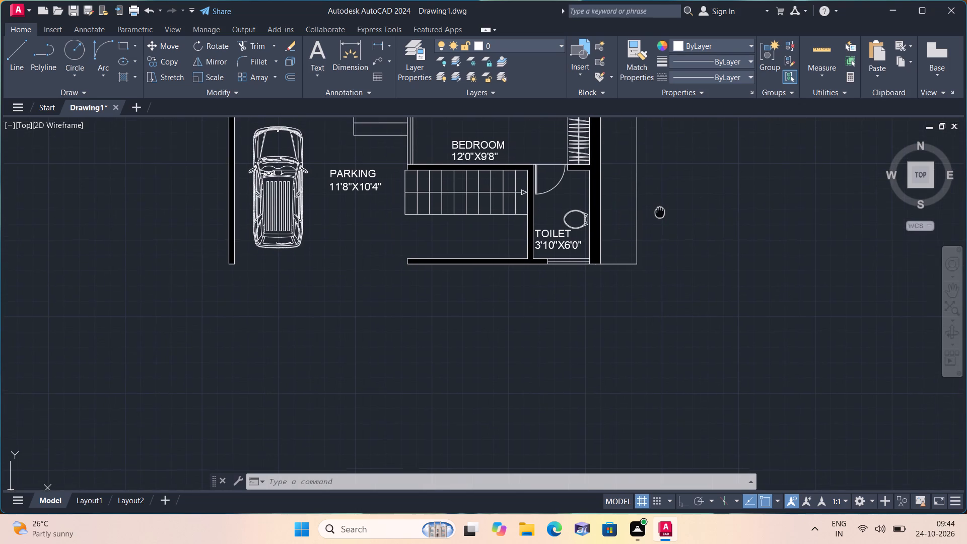
middle_click_drag(660, 212, 662, 252)
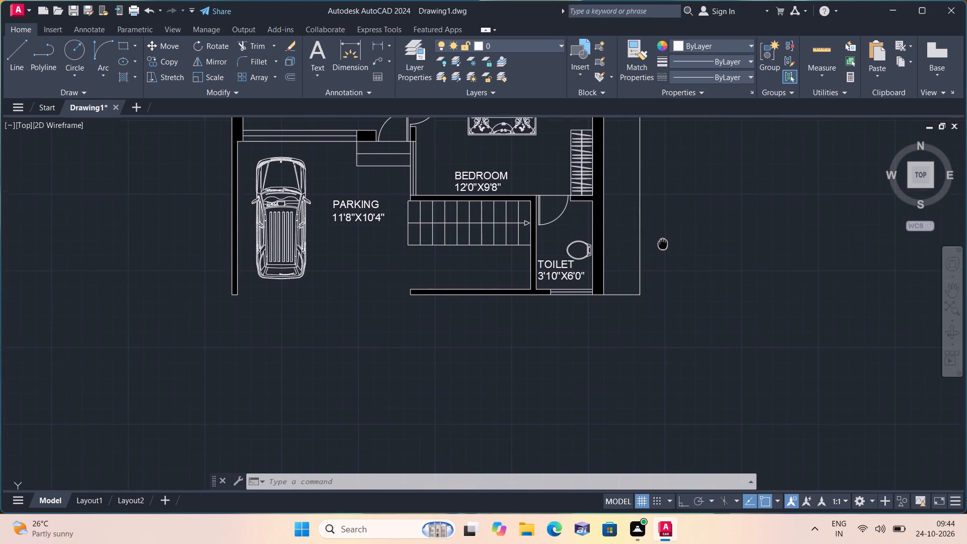
middle_click_drag(662, 252, 654, 270)
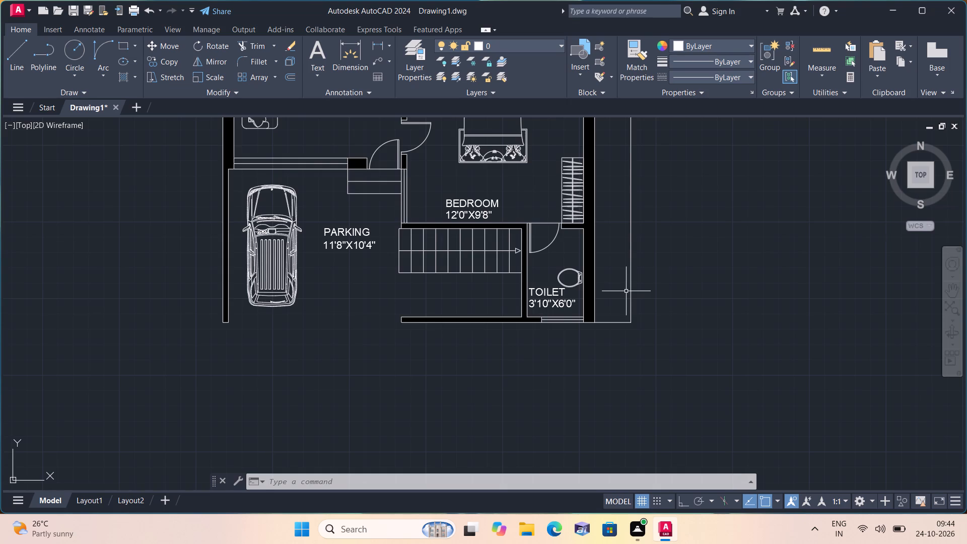
scroll(626, 291, "down", 2)
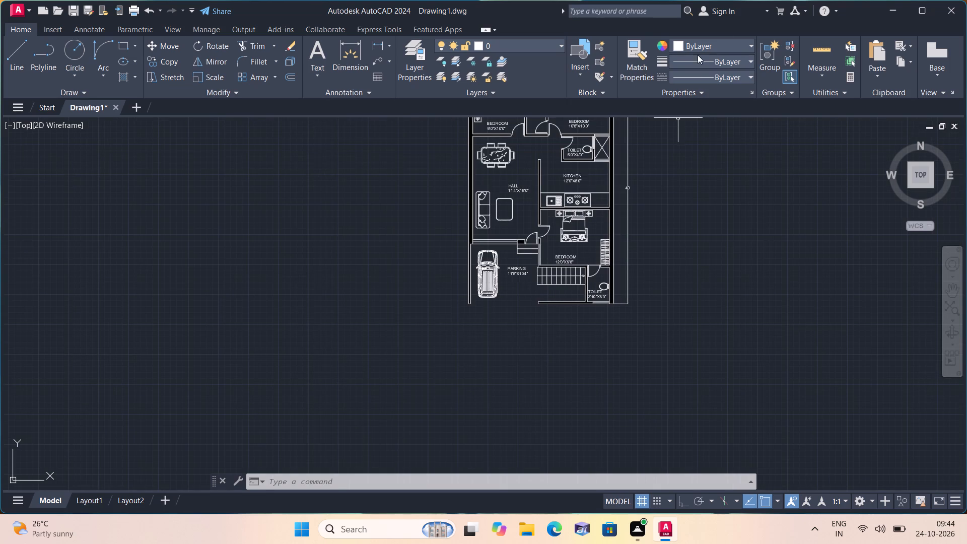
left_click(707, 74)
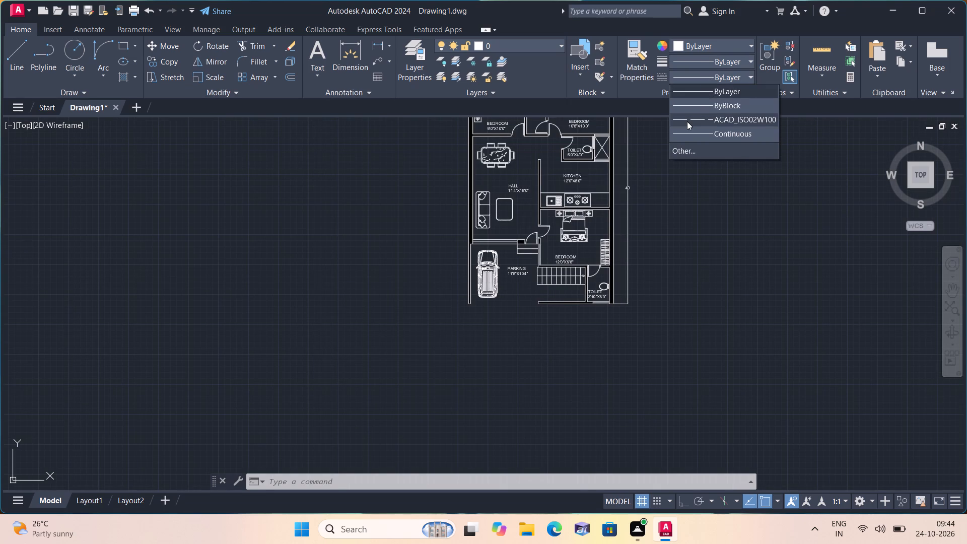
left_click(687, 121)
Draw dashed lines continuing the three stair treads nearest the toilet wall from the flight's lower edge to the front wall.
type("l")
key("space")
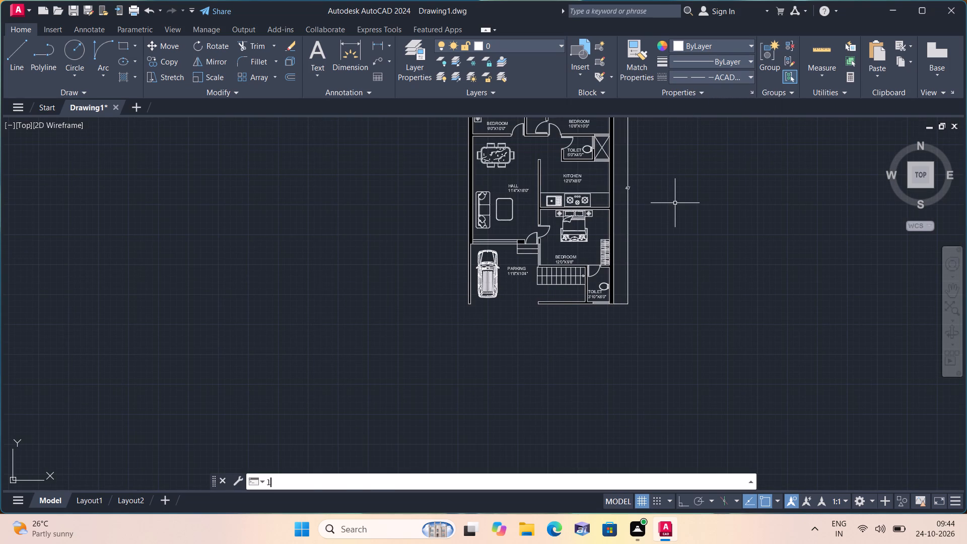
scroll(582, 296, "up", 4)
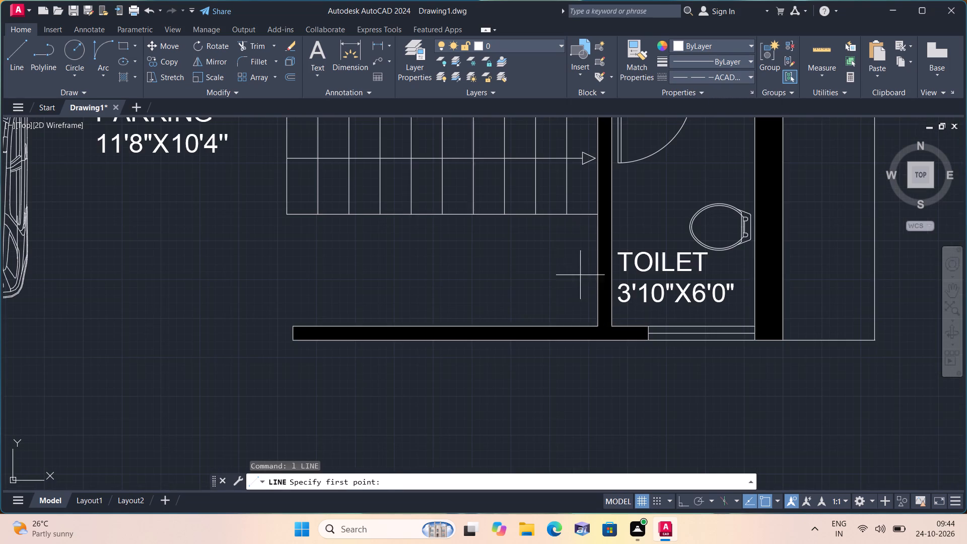
left_click(570, 219)
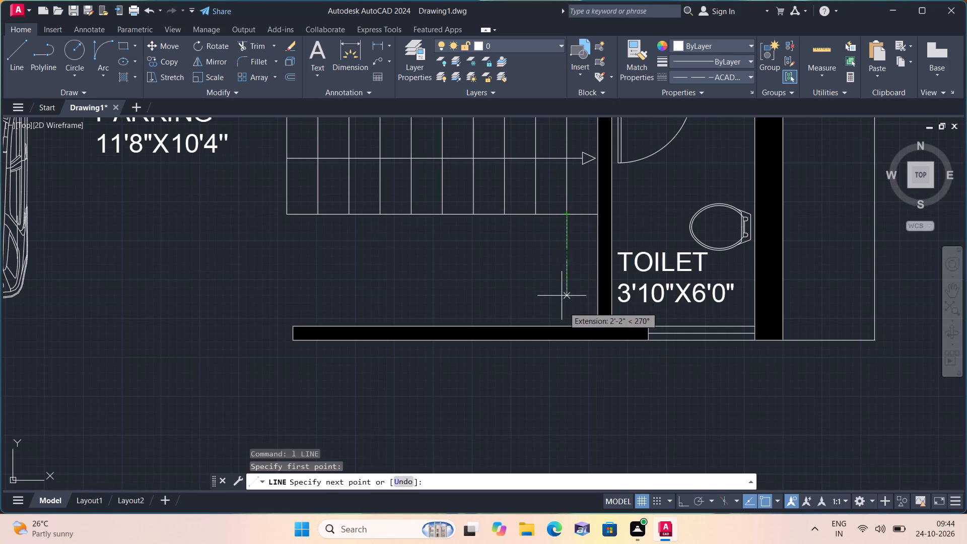
left_click(566, 328)
key("space")
key("space")
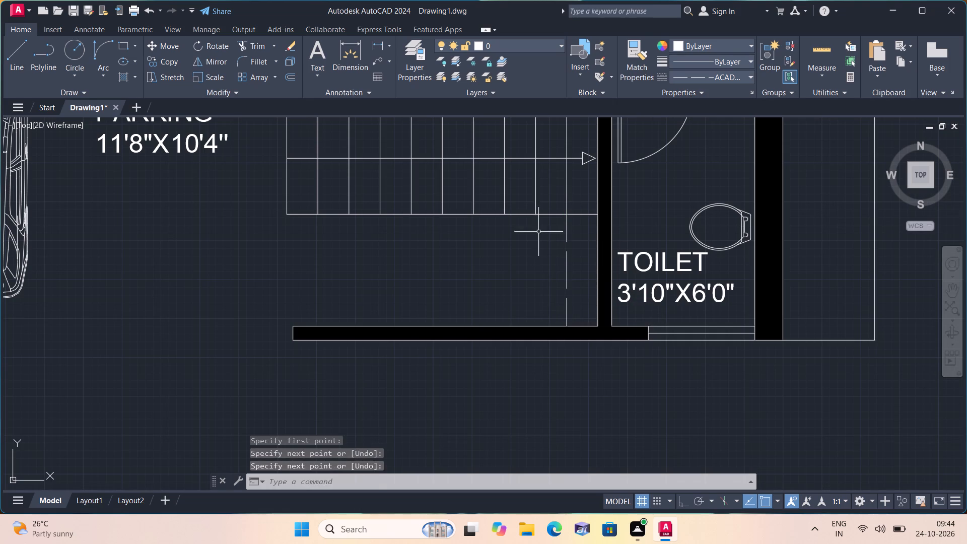
left_click(536, 218)
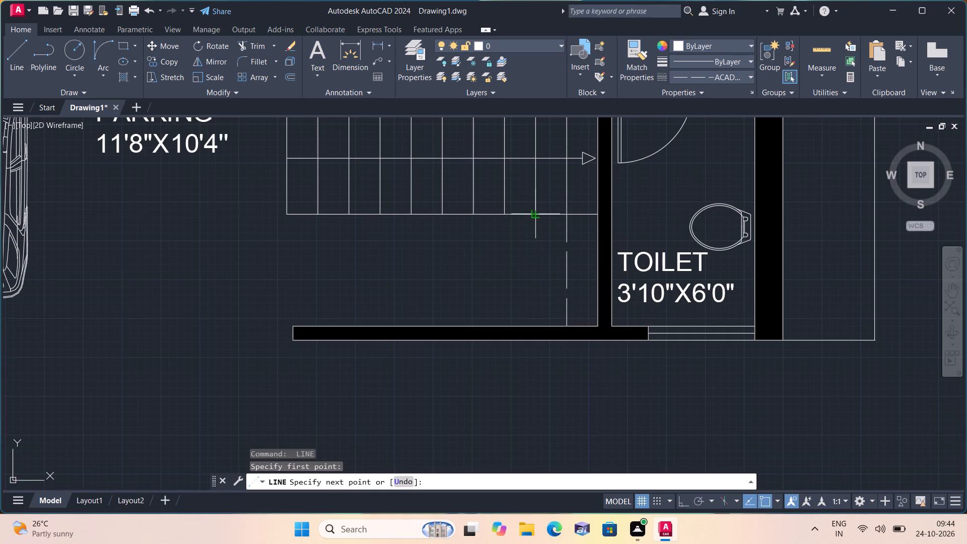
left_click(537, 323)
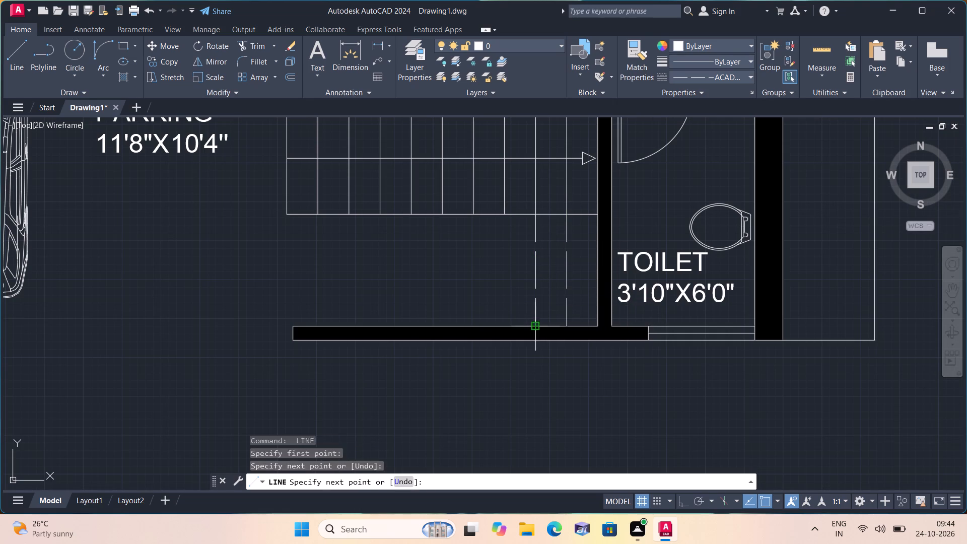
key("space")
key("space")
left_click(504, 215)
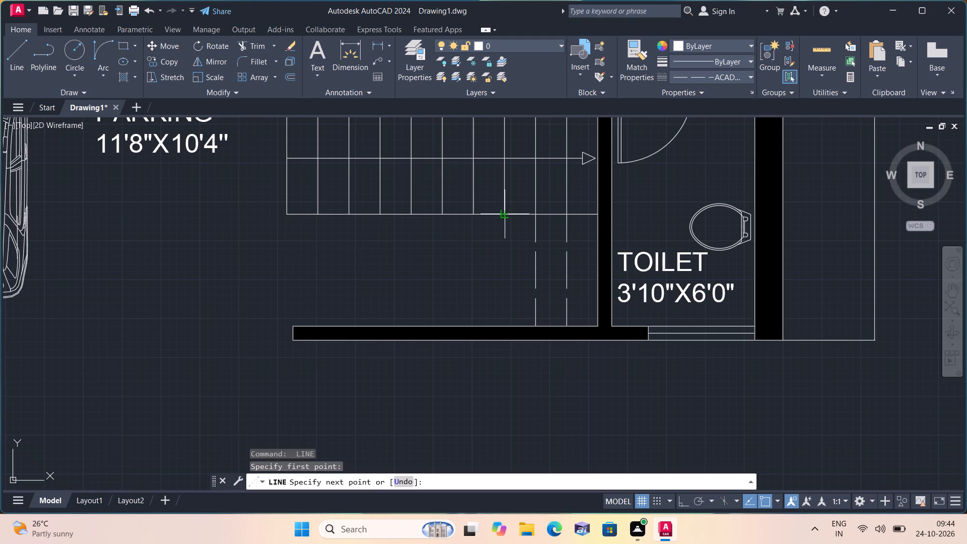
left_click(503, 328)
key("space")
Draw dashed lines continuing the middle three stair treads from the flight's lower edge down to the front wall.
key("space")
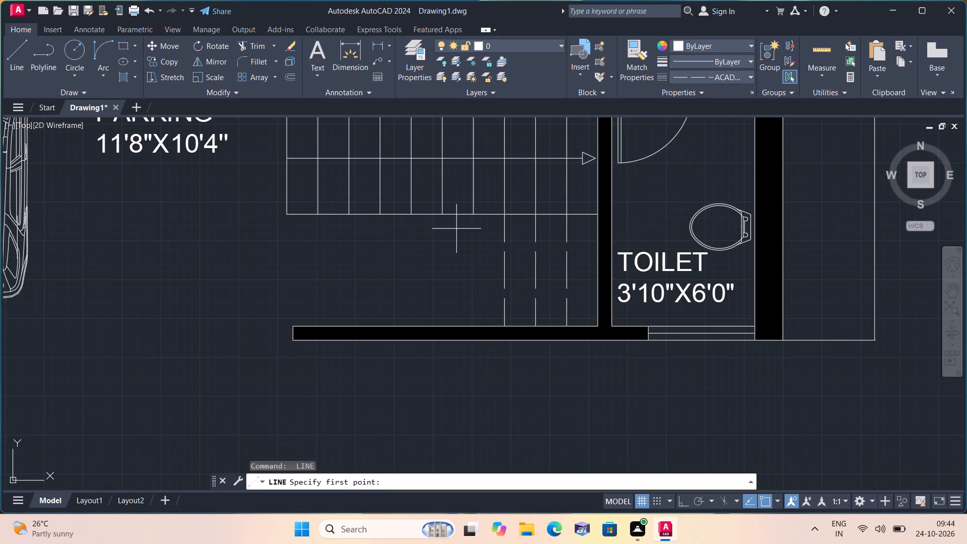
left_click(470, 218)
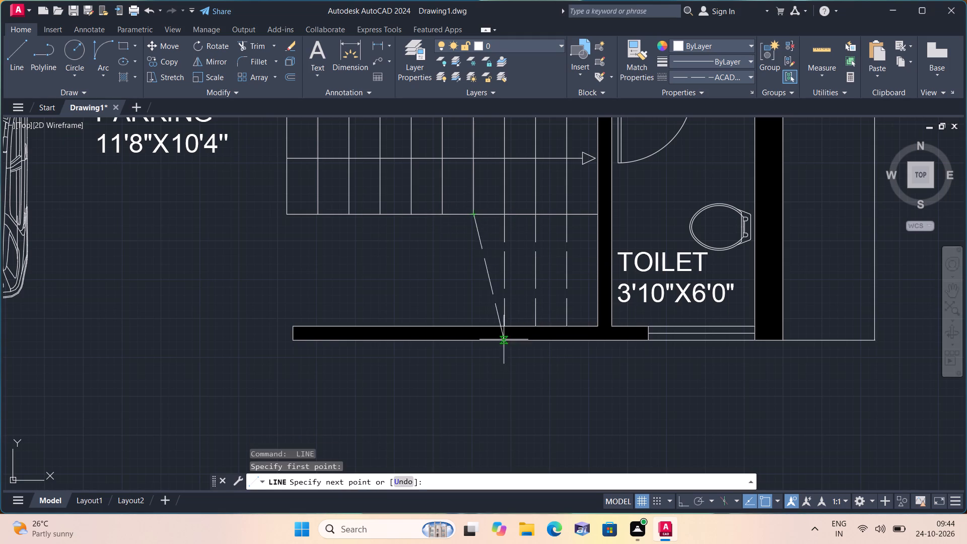
left_click(473, 324)
key("space")
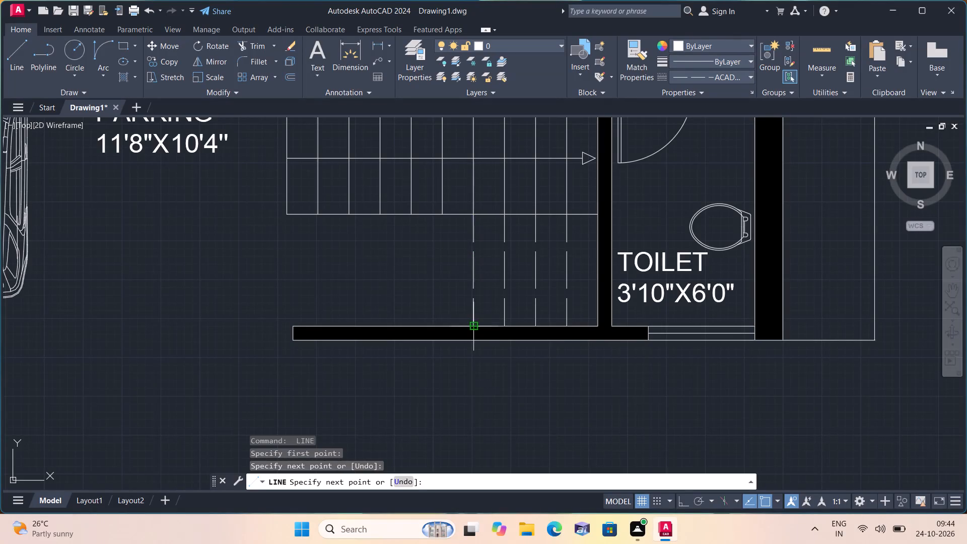
key("space")
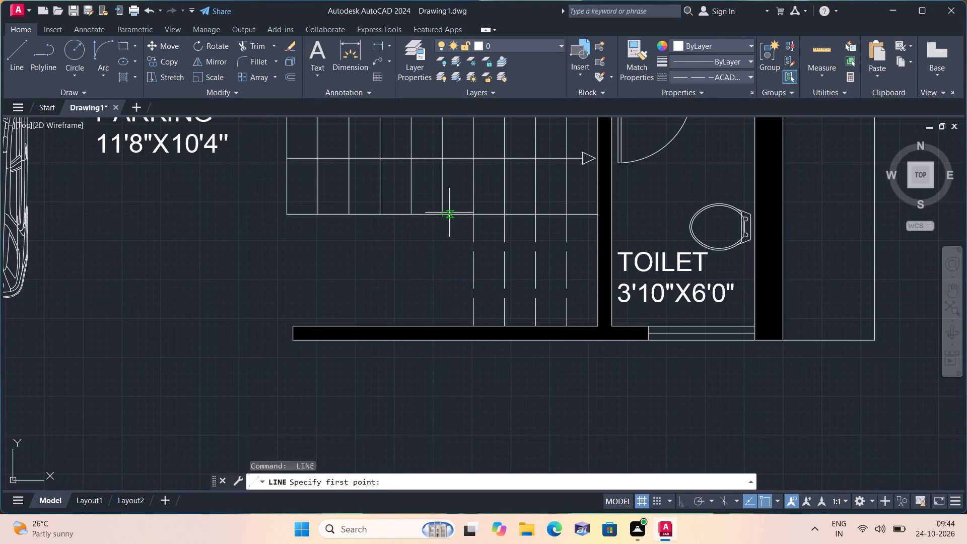
left_click(443, 216)
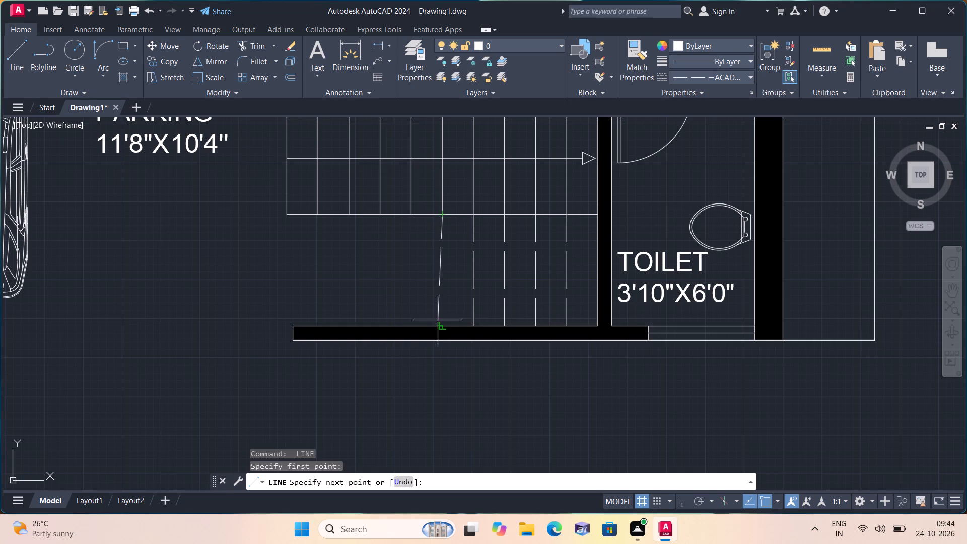
left_click(440, 323)
key("space")
key("space")
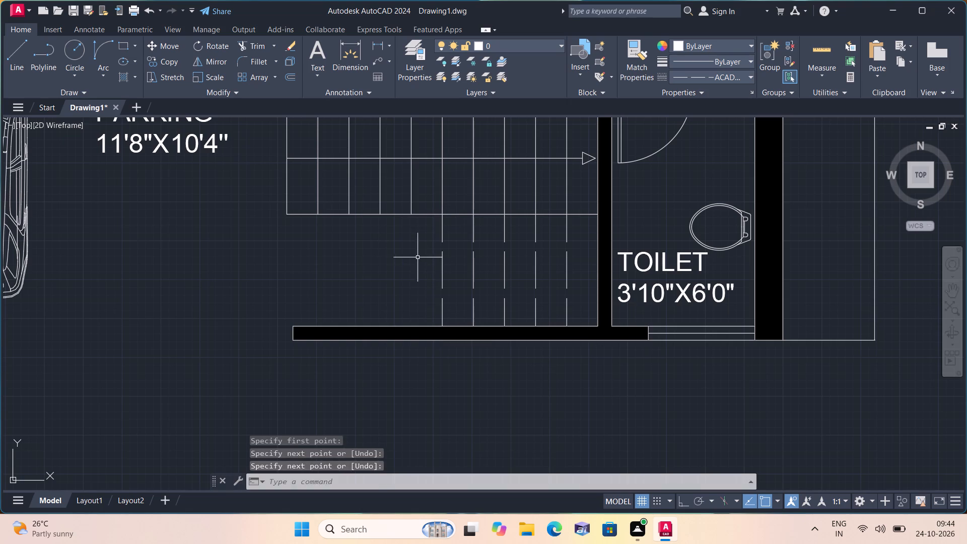
left_click(413, 217)
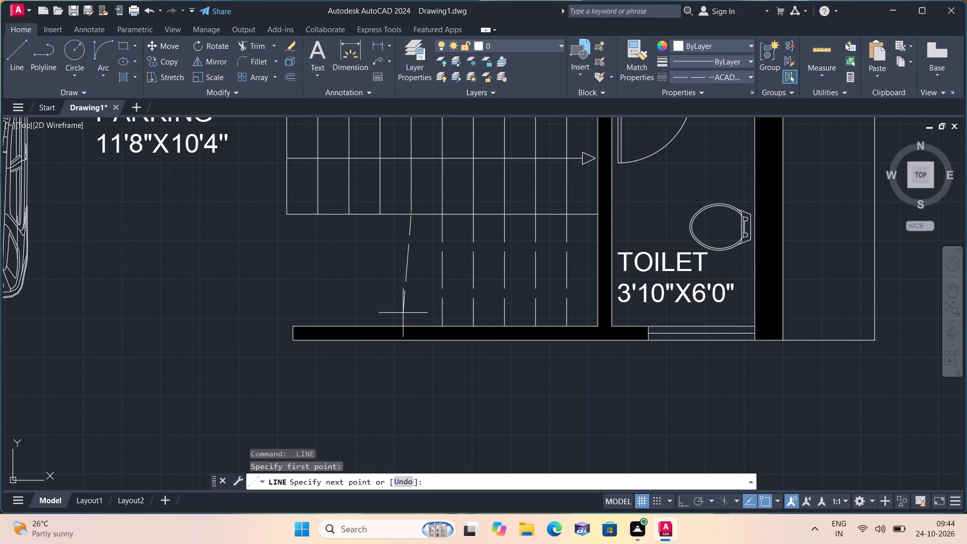
left_click(415, 324)
key("space")
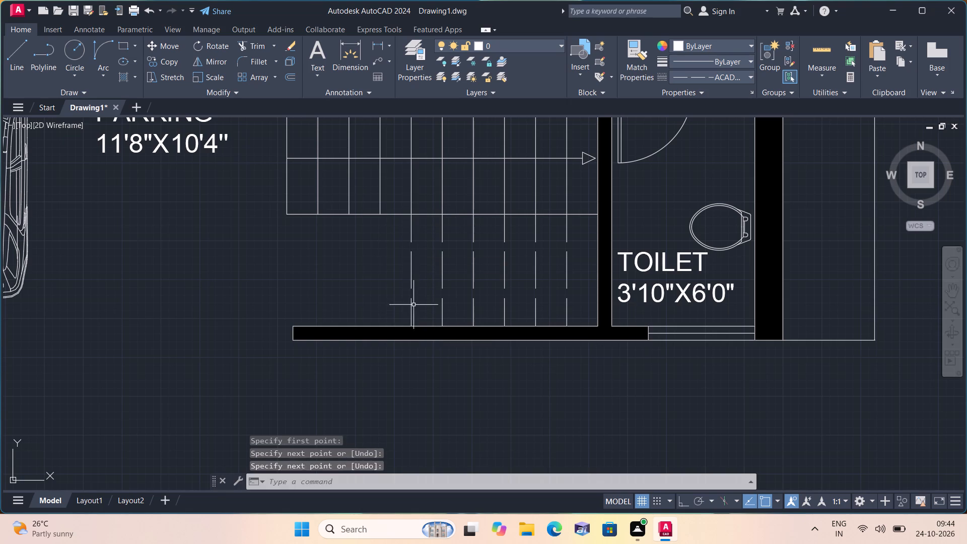
Draw dashed lines continuing the three stair treads nearest the parking from the flight's lower edge to the front wall.
key("space")
left_click(381, 216)
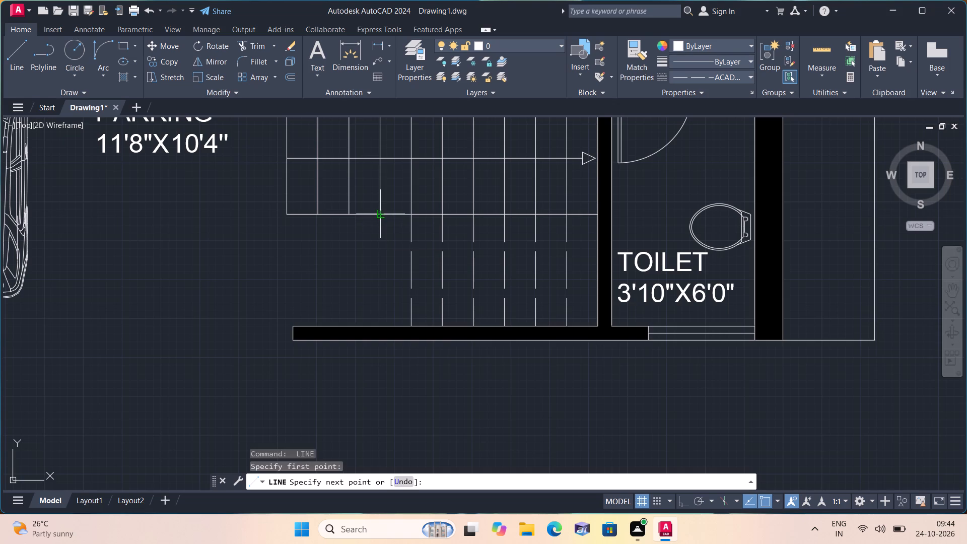
left_click(382, 323)
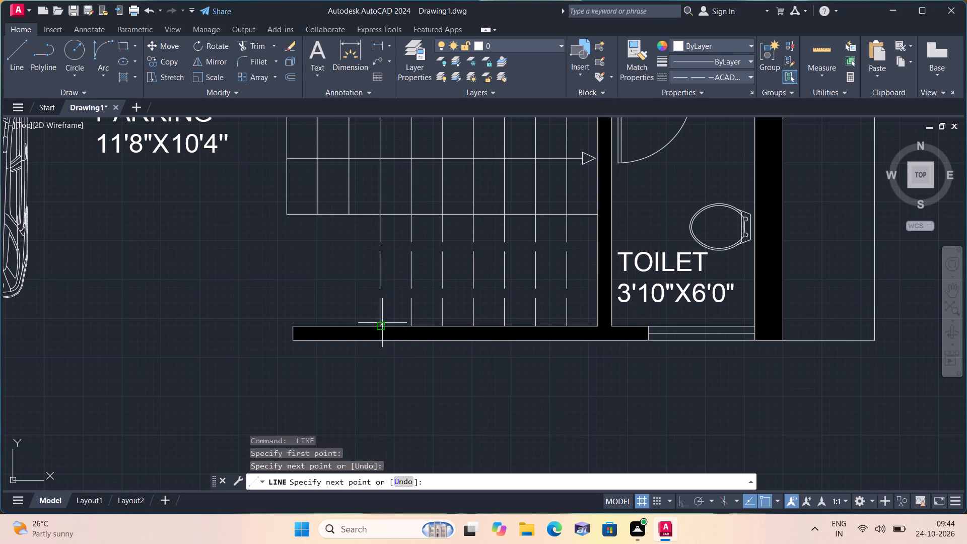
key("space")
key("space")
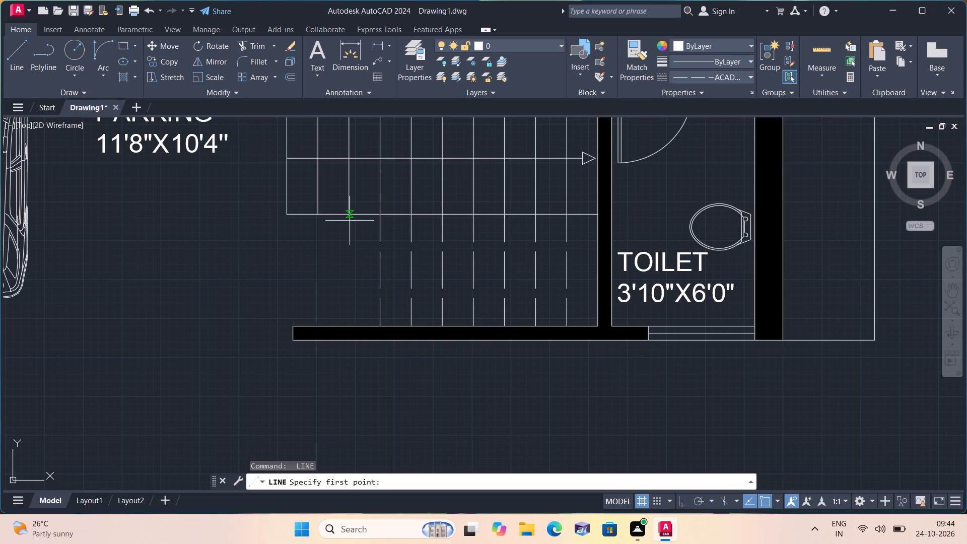
left_click(350, 215)
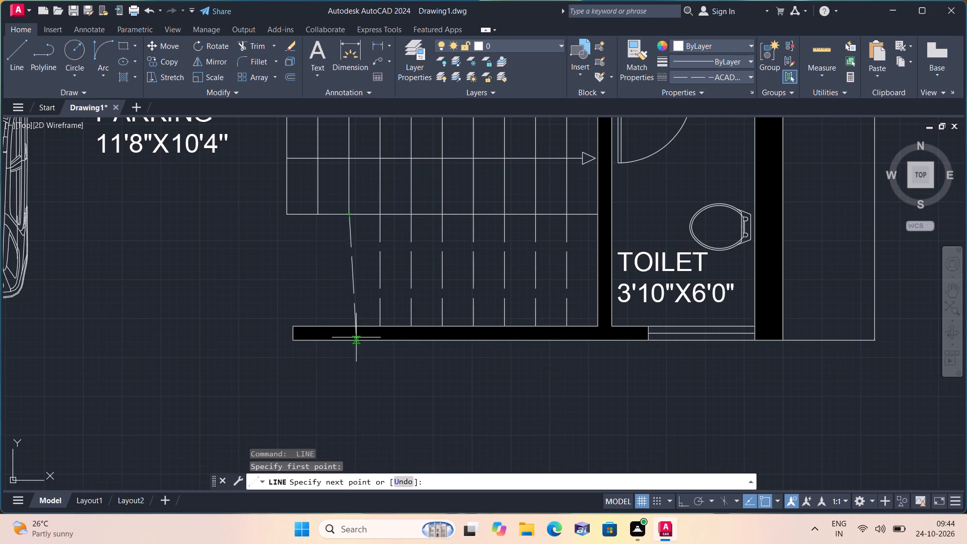
left_click(350, 325)
key("space")
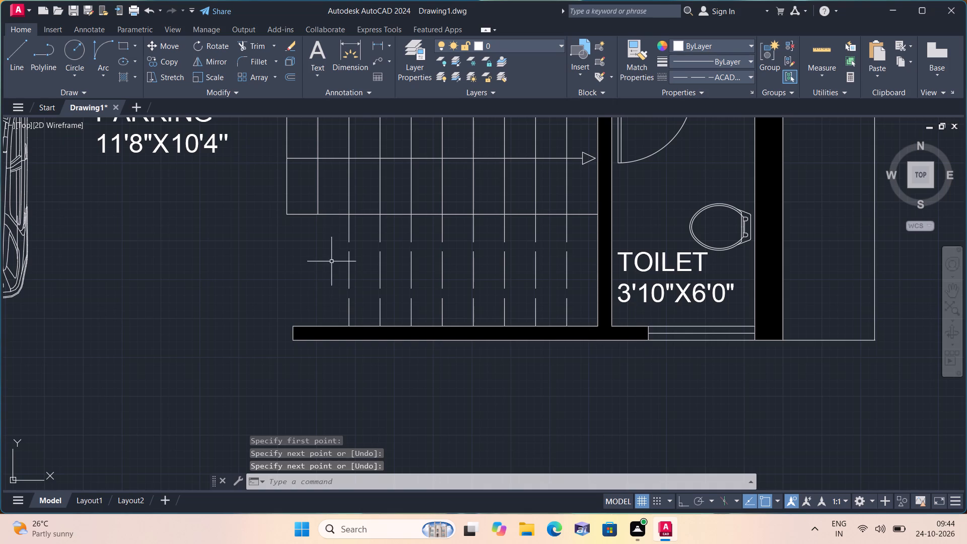
key("space")
left_click(316, 214)
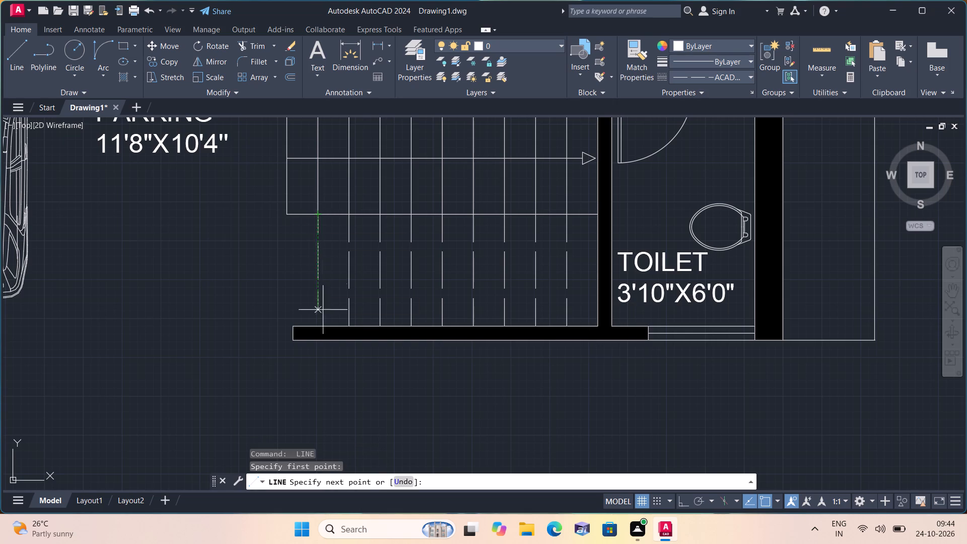
left_click(320, 323)
key("space")
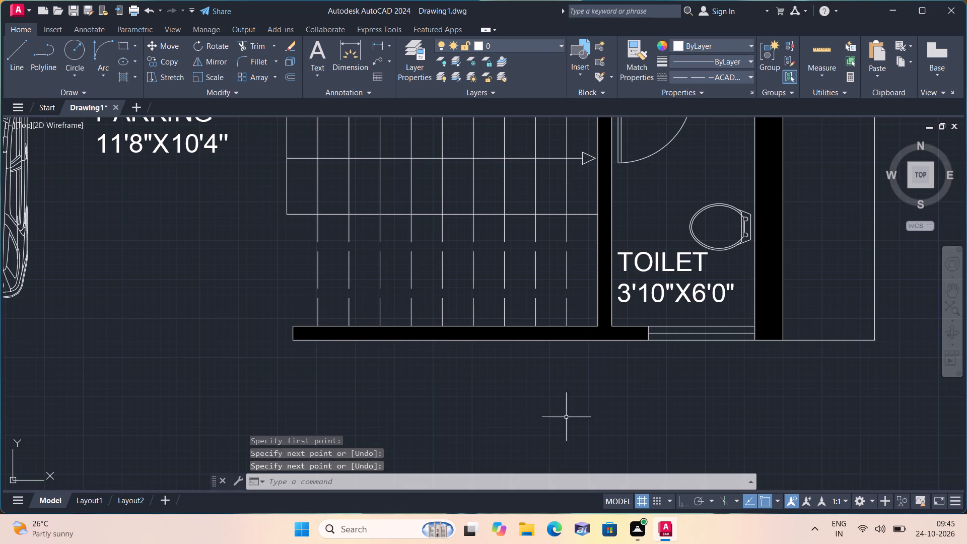
With ortho on, draw a dashed outline projecting 1' beyond the front wall, from the toilet window's edge across to the parking's outer wall.
left_click(682, 499)
key("space")
key("space")
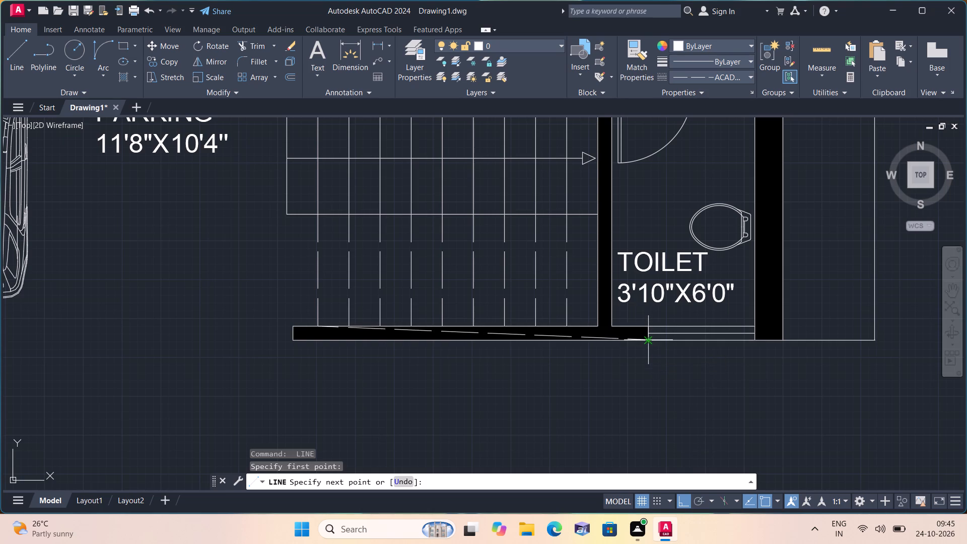
key("Escape")
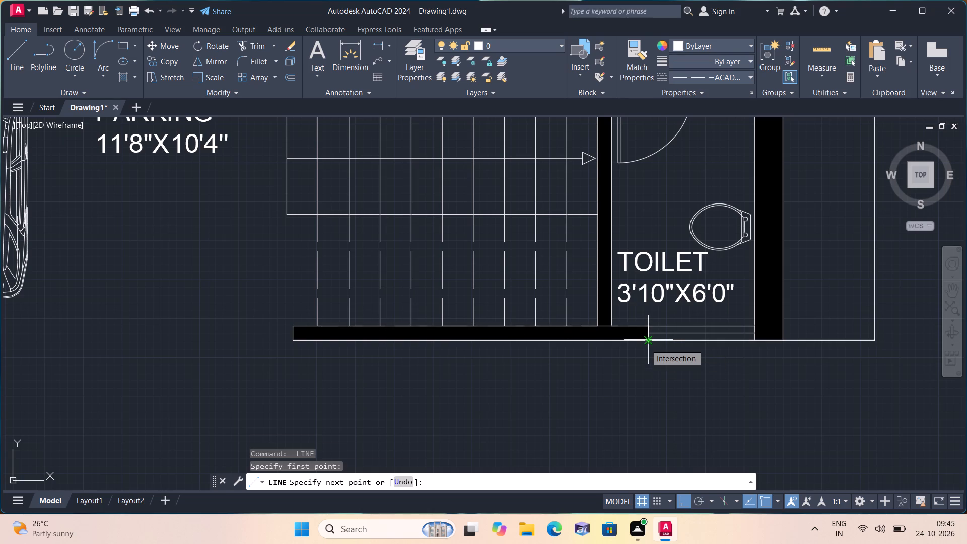
key("space")
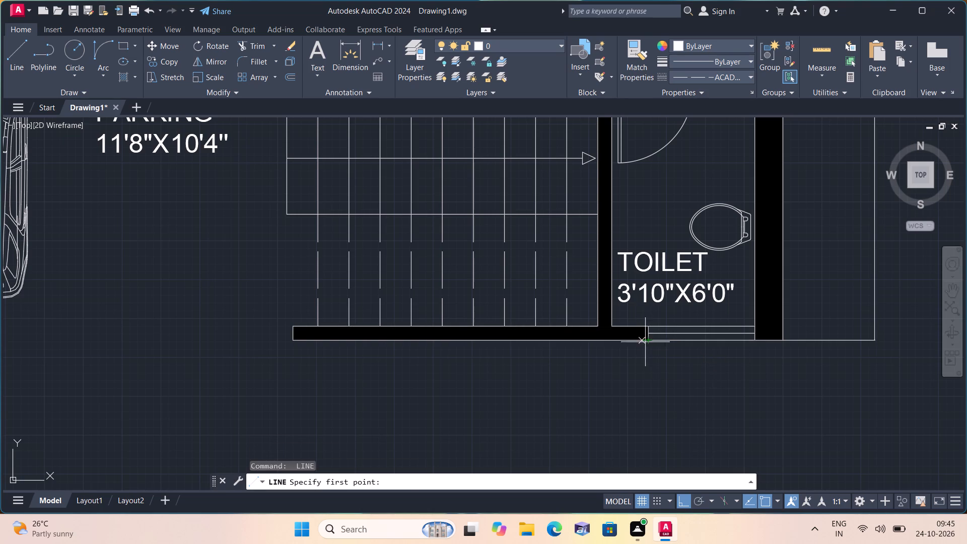
left_click(645, 342)
type("1'")
key("space")
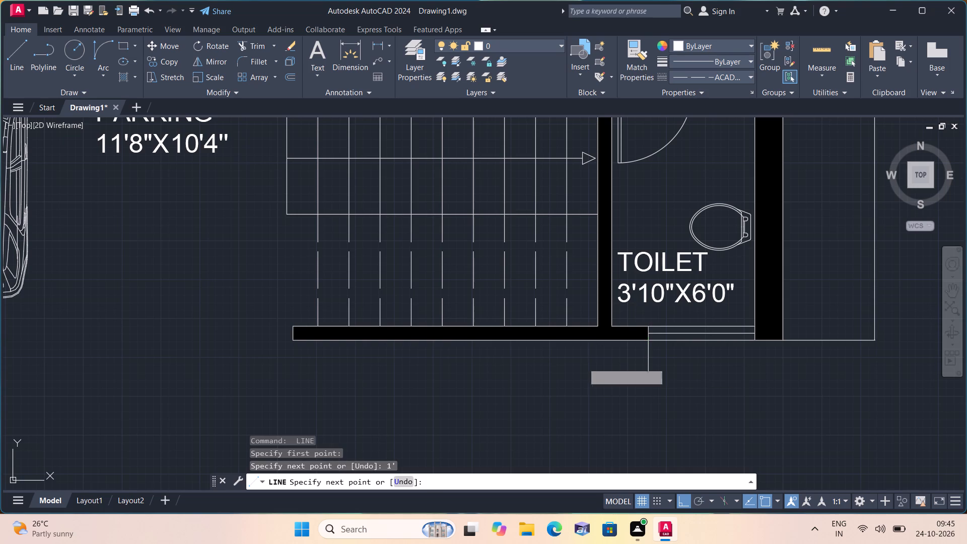
scroll(526, 368, "down", 1)
middle_click_drag(526, 368, 734, 257)
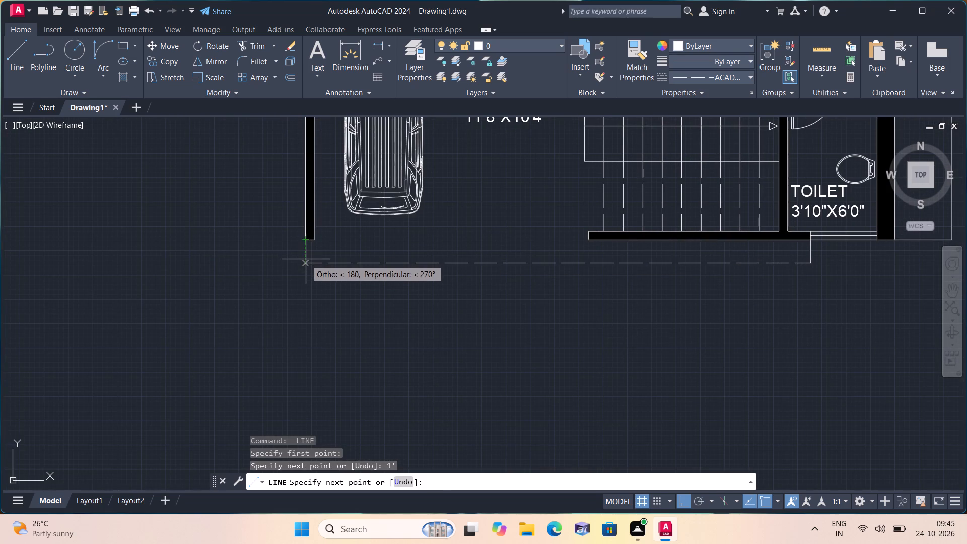
left_click(306, 260)
left_click(306, 239)
key("space")
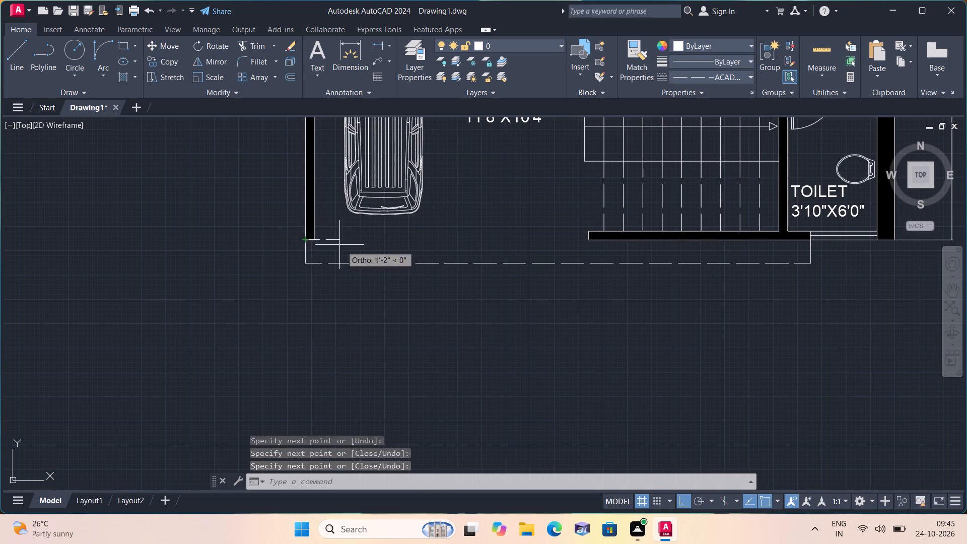
Reset the current linetype to ByLayer.
scroll(423, 231, "down", 2)
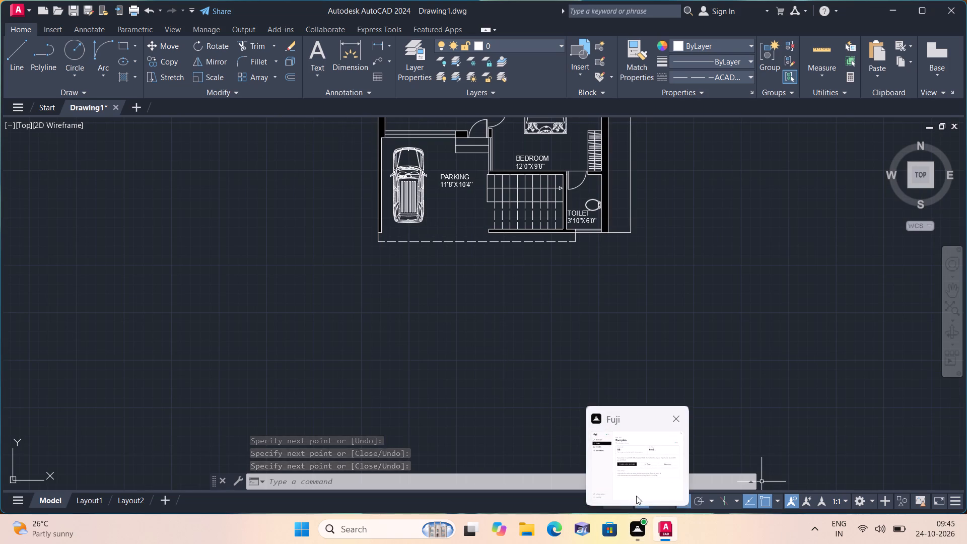
scroll(545, 227, "down", 1)
scroll(558, 168, "down", 1)
middle_click_drag(544, 167, 546, 257)
scroll(527, 187, "down", 1)
scroll(549, 256, "up", 2)
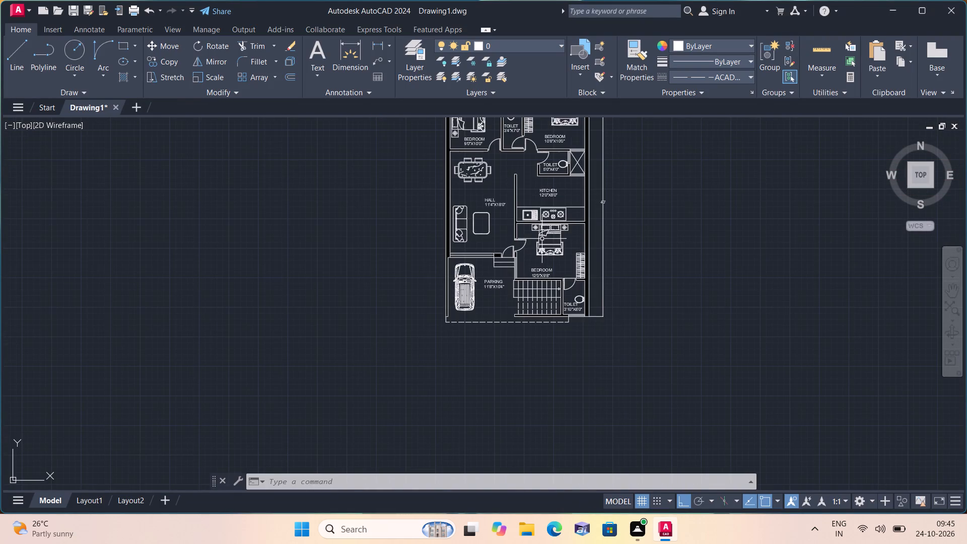
scroll(542, 237, "up", 1)
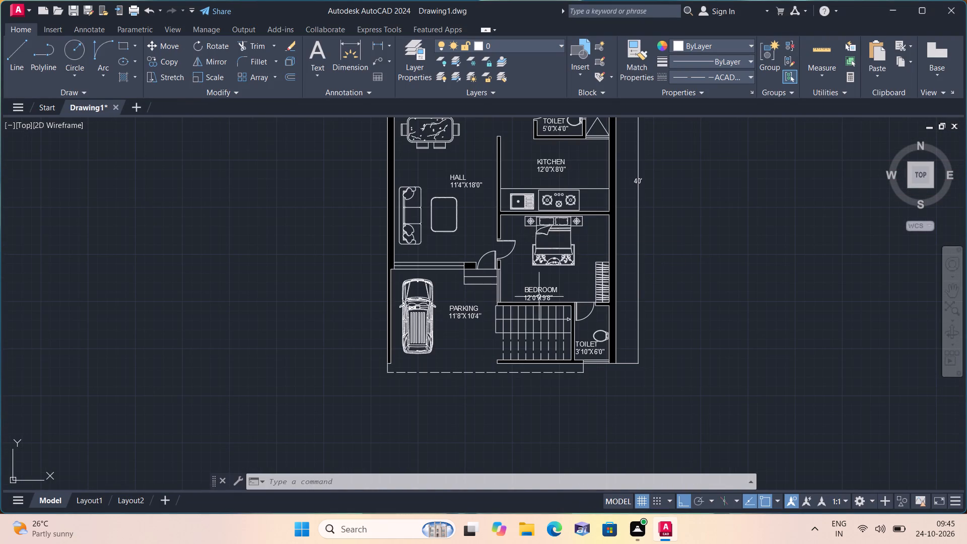
scroll(545, 316, "up", 2)
left_click(715, 79)
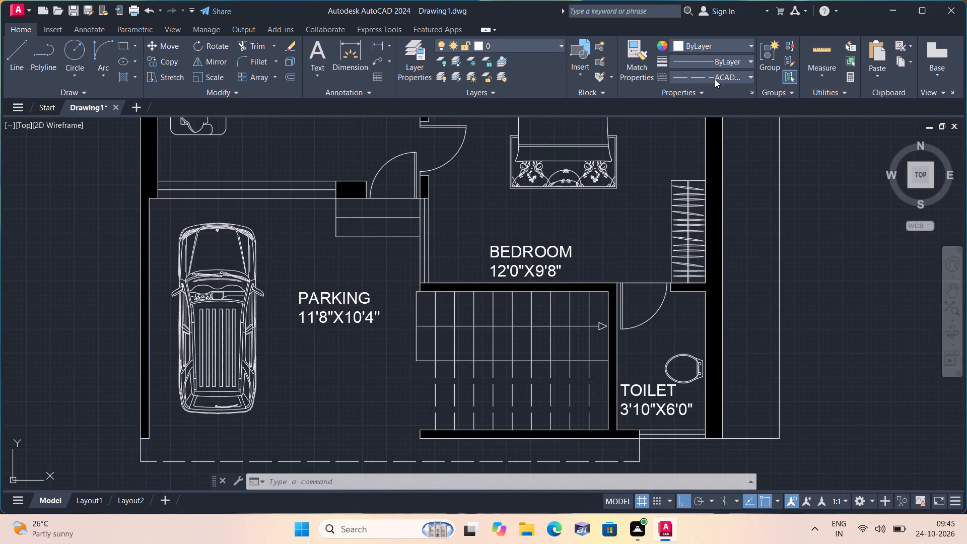
left_click(703, 87)
Look over the whole floor plan, from the parking and staircase up to the rear bedrooms and toilets.
scroll(690, 244, "down", 1)
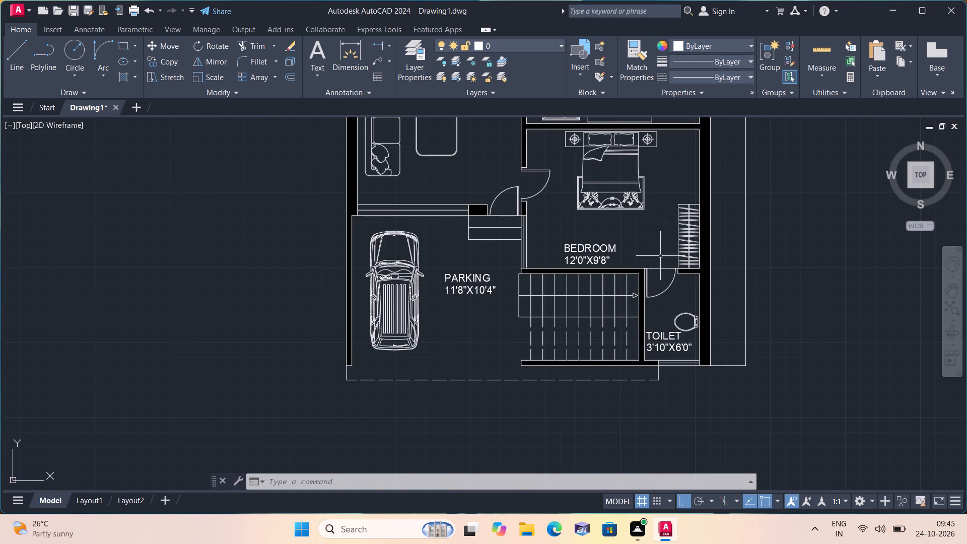
scroll(660, 258, "down", 1)
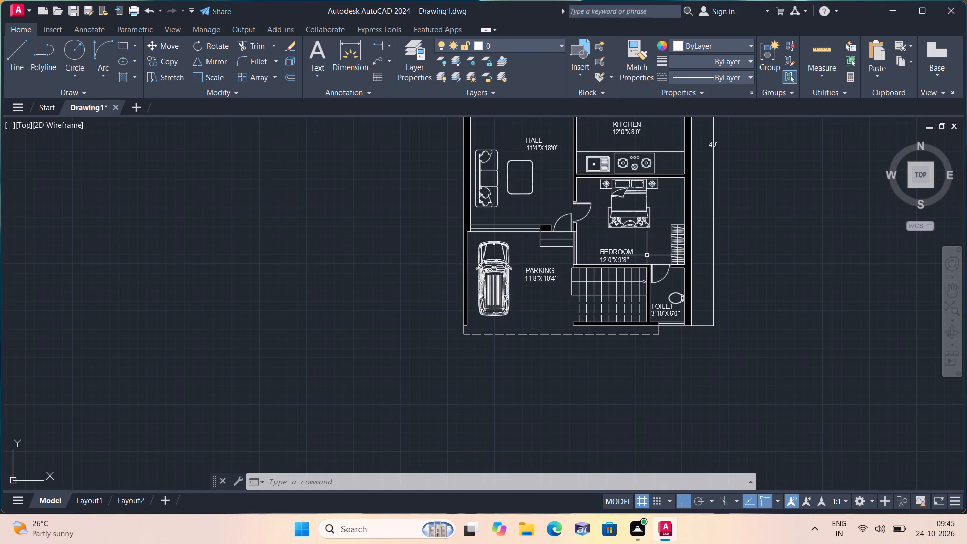
scroll(647, 255, "down", 1)
scroll(609, 191, "up", 1)
middle_click_drag(587, 169, 607, 236)
middle_click_drag(609, 266, 612, 292)
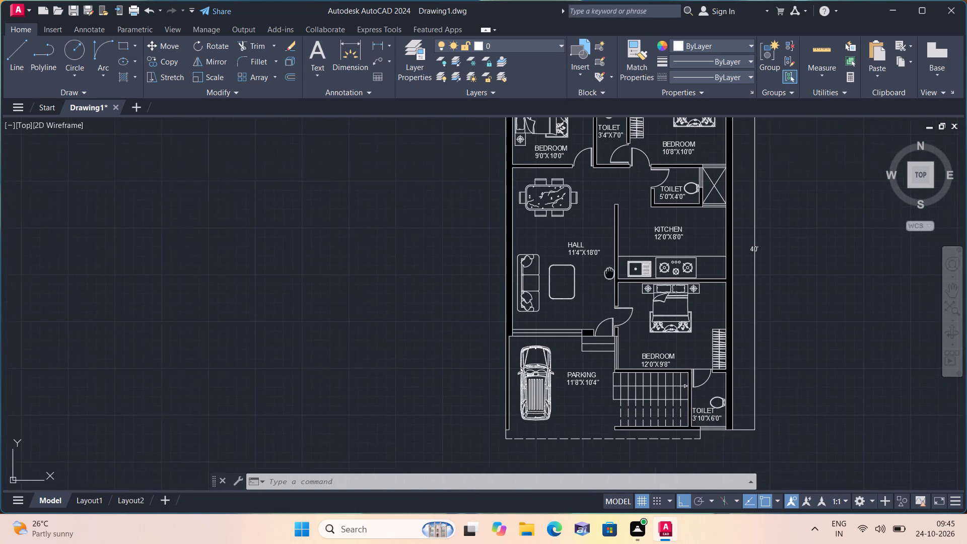
middle_click_drag(612, 292, 615, 308)
scroll(669, 178, "up", 1)
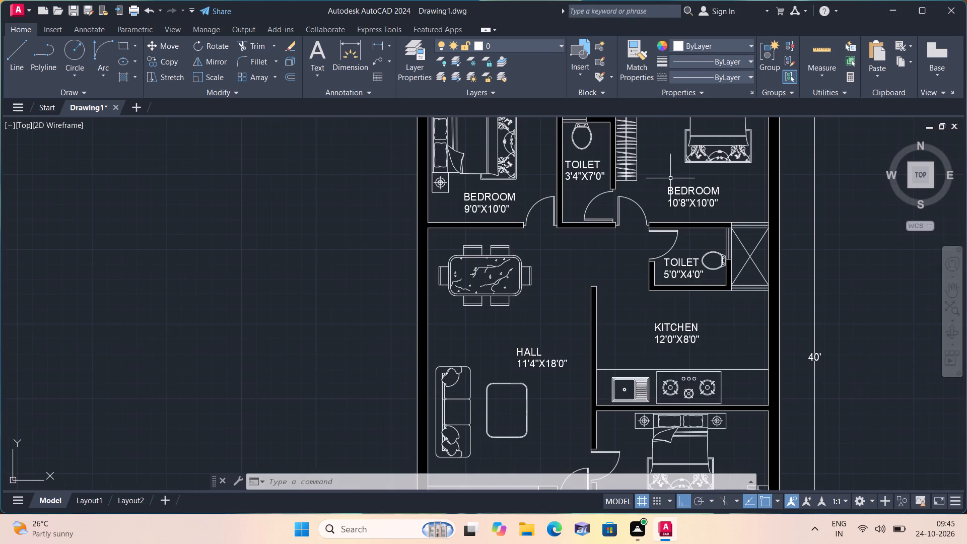
middle_click_drag(670, 178, 637, 254)
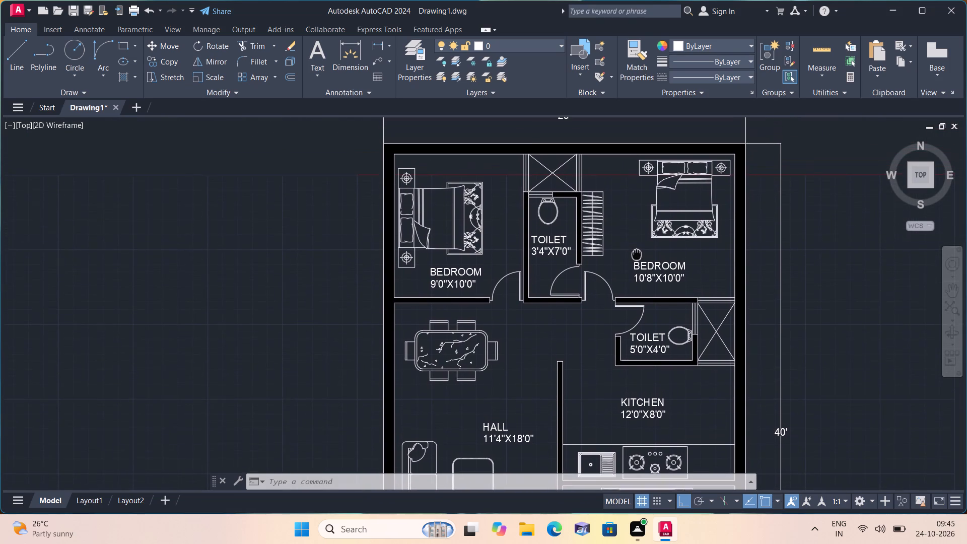
middle_click_drag(637, 254, 637, 256)
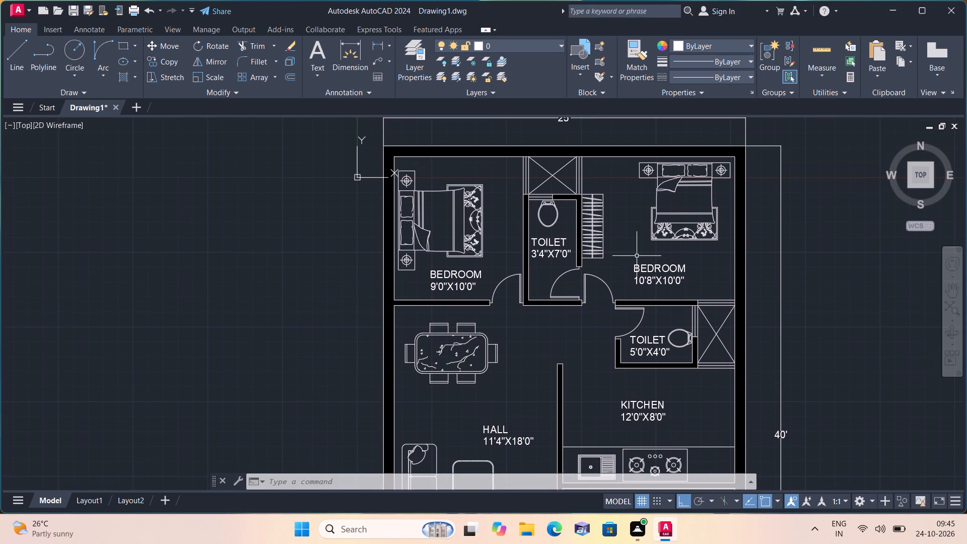
scroll(637, 256, "up", 1)
scroll(637, 256, "down", 2)
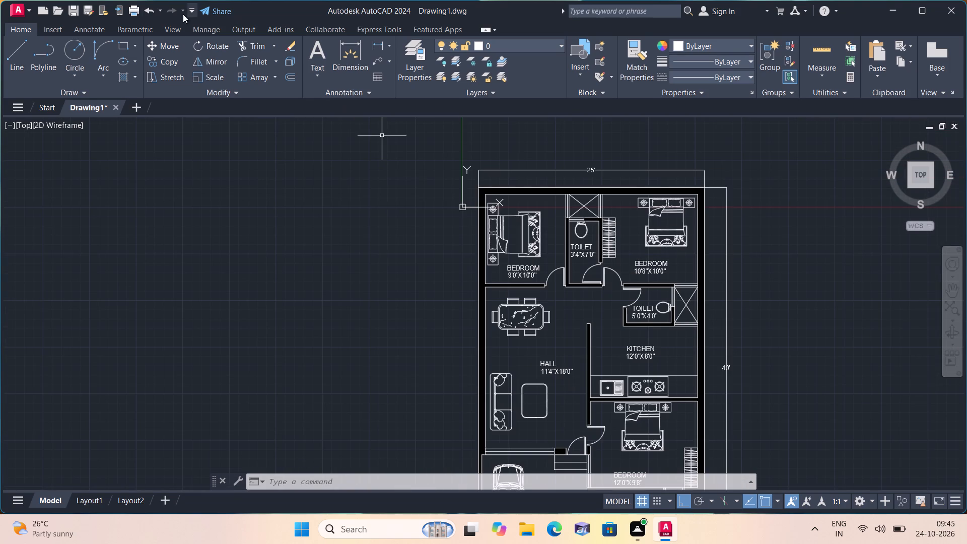
Save the drawing in the Downloads folder under the file name 2540.
left_click(13, 7)
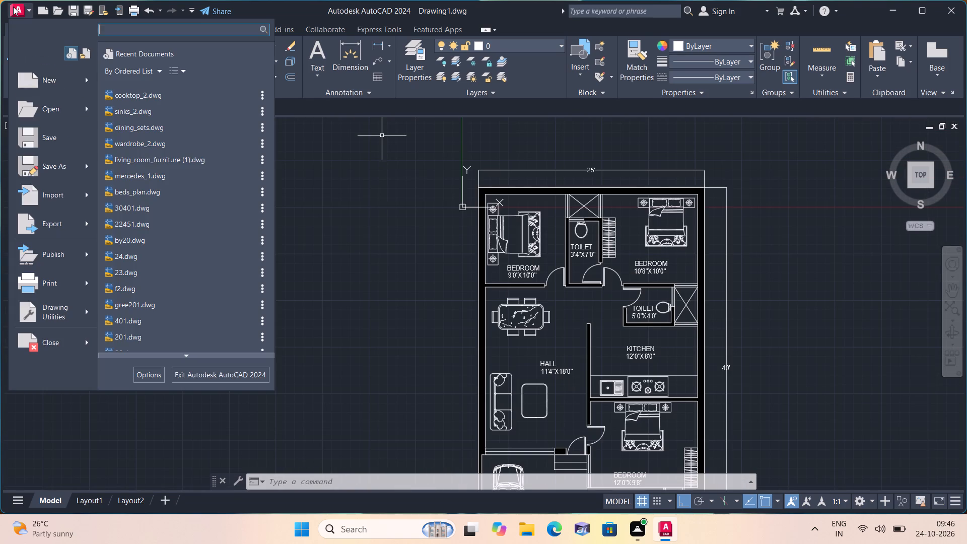
left_click(54, 140)
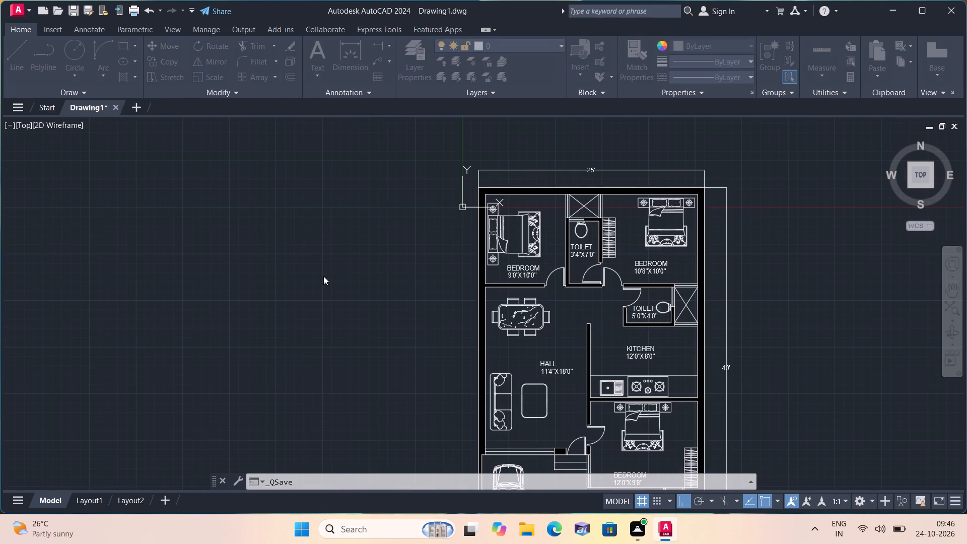
left_click(443, 381)
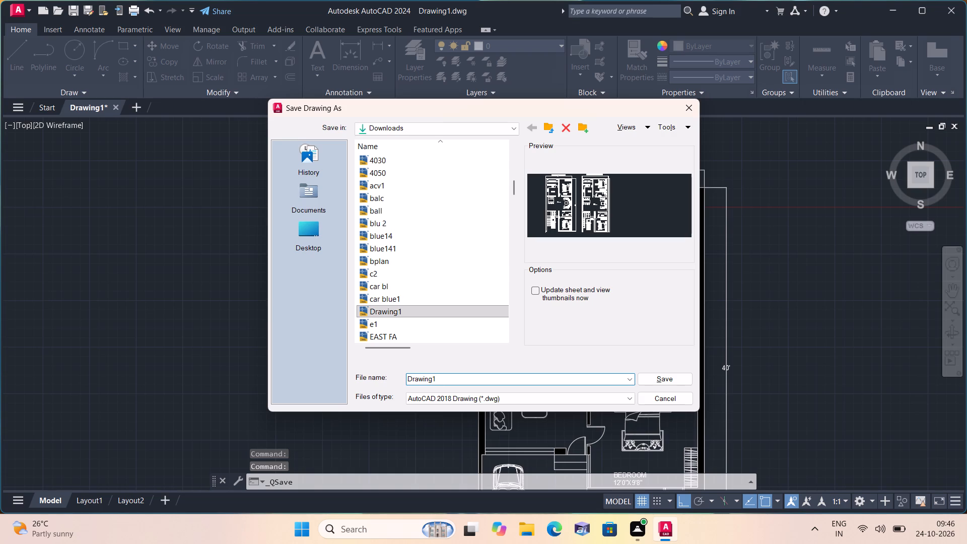
key("BackSpace")
key("BackSpace")
key("BackSpace")
key("BackSpace")
key("BackSpace")
key("BackSpace")
key("BackSpace")
key("BackSpace")
key("BackSpace")
key("BackSpace")
key("BackSpace")
key("BackSpace")
key("BackSpace")
key("BackSpace")
key("BackSpace")
key("BackSpace")
key("BackSpace")
key("BackSpace")
key("BackSpace")
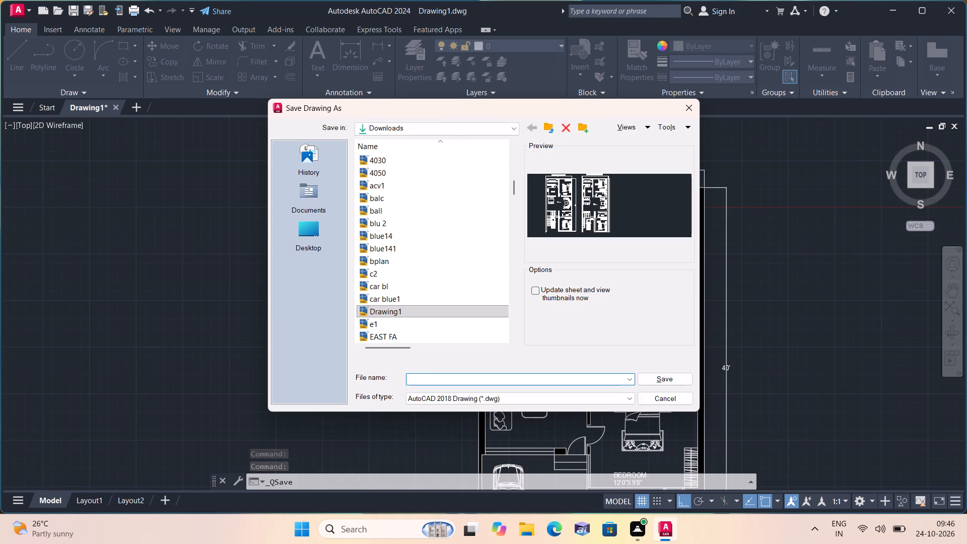
type("25")
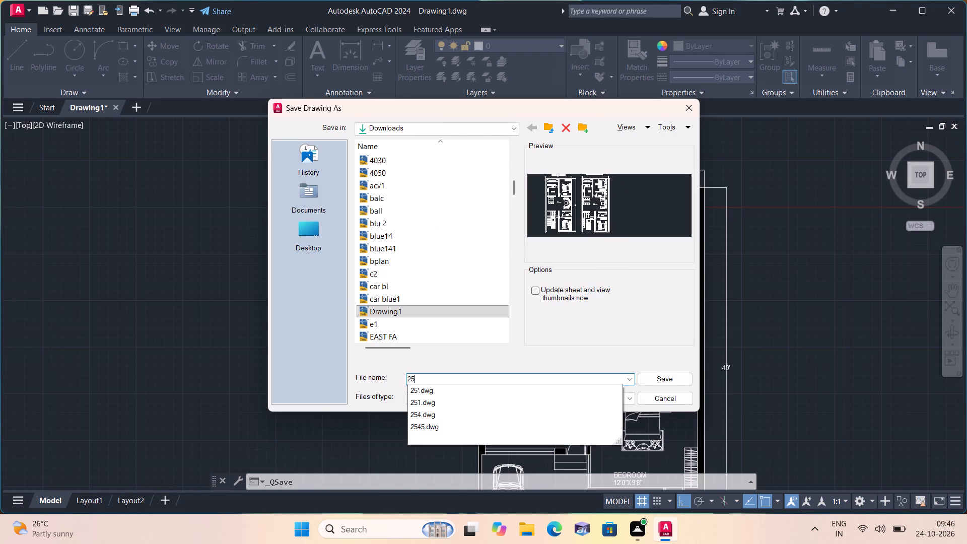
type("40")
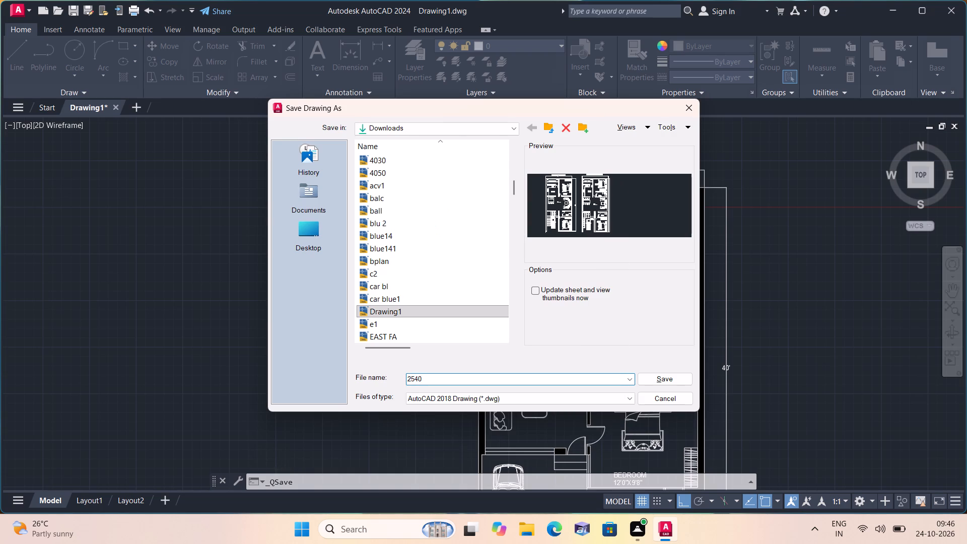
left_click(684, 378)
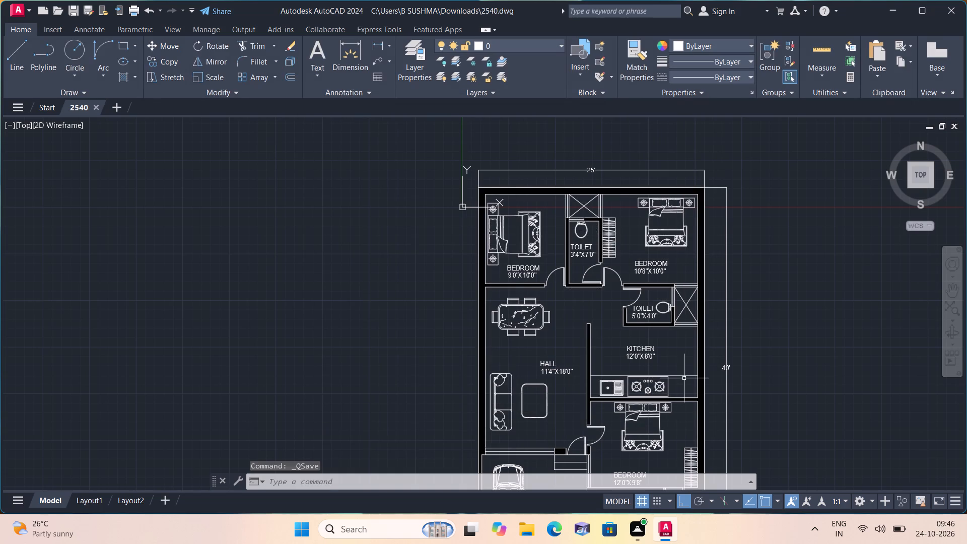
Start a plot with the DWG To PDF.pc3 plotter and the ISO A4 (297.00 x 210.00 MM) paper size.
type("plot")
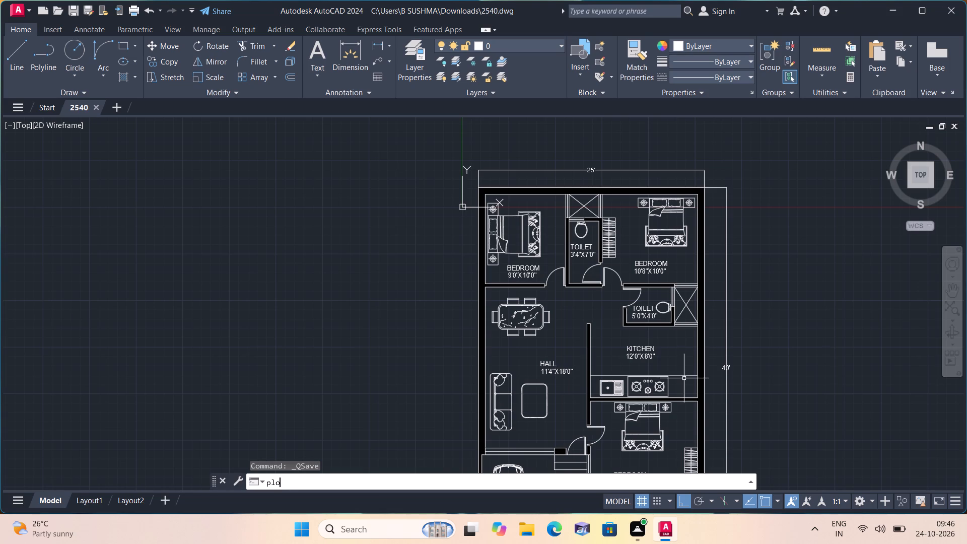
key("space")
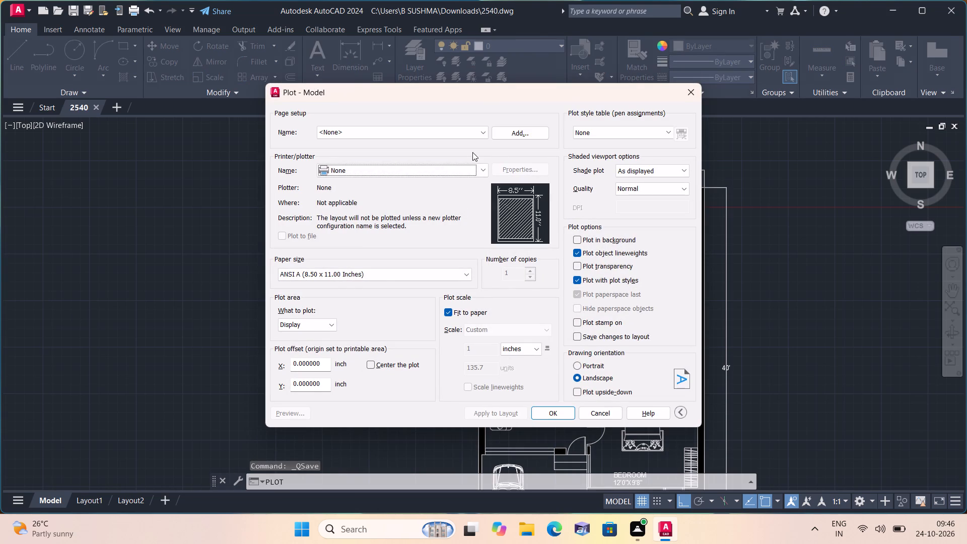
left_click(456, 171)
left_click(391, 294)
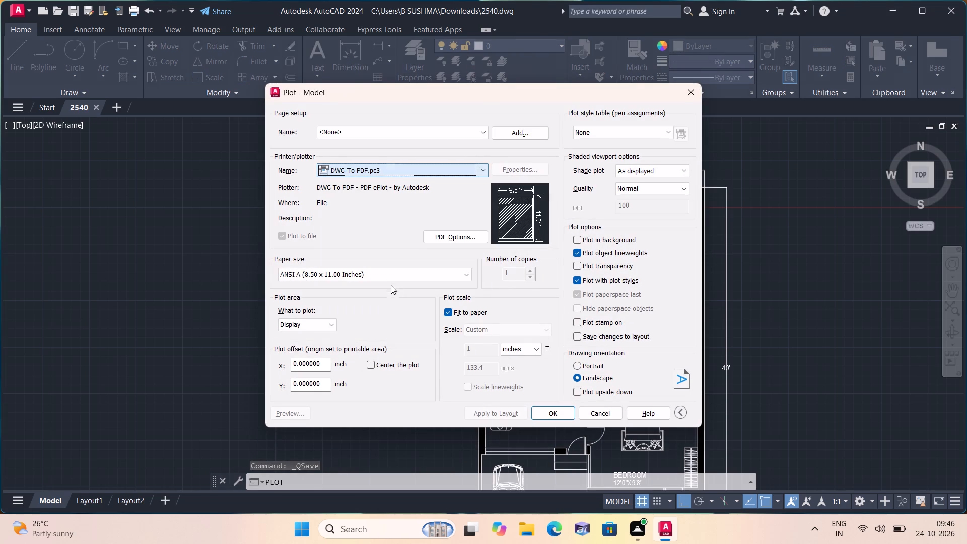
left_click(390, 276)
scroll(369, 300, "down", 7)
scroll(383, 348, "down", 4)
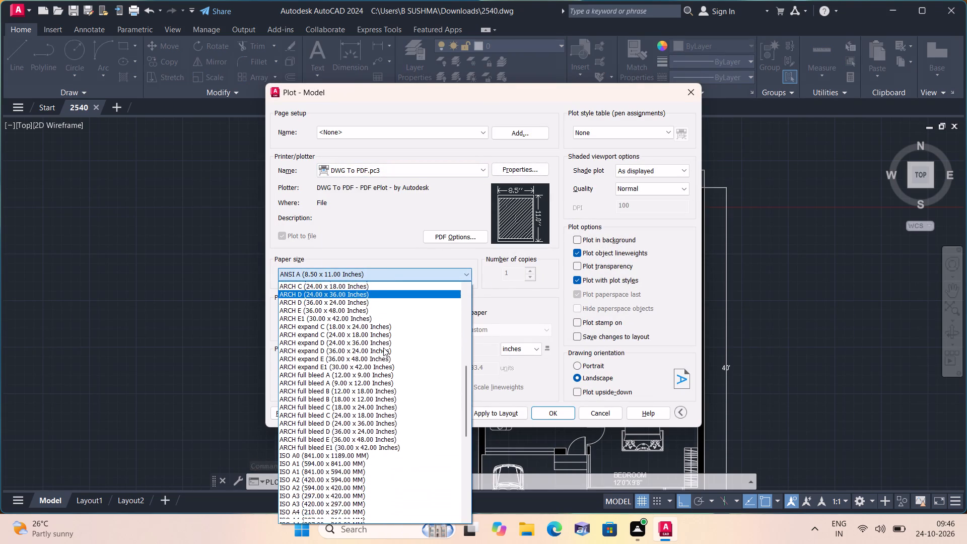
scroll(383, 348, "down", 1)
scroll(347, 370, "down", 4)
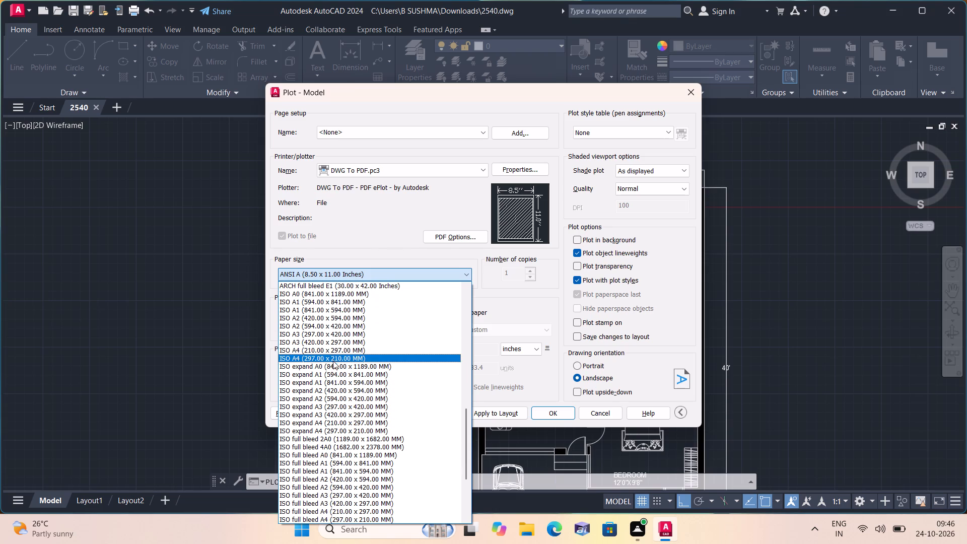
left_click(333, 356)
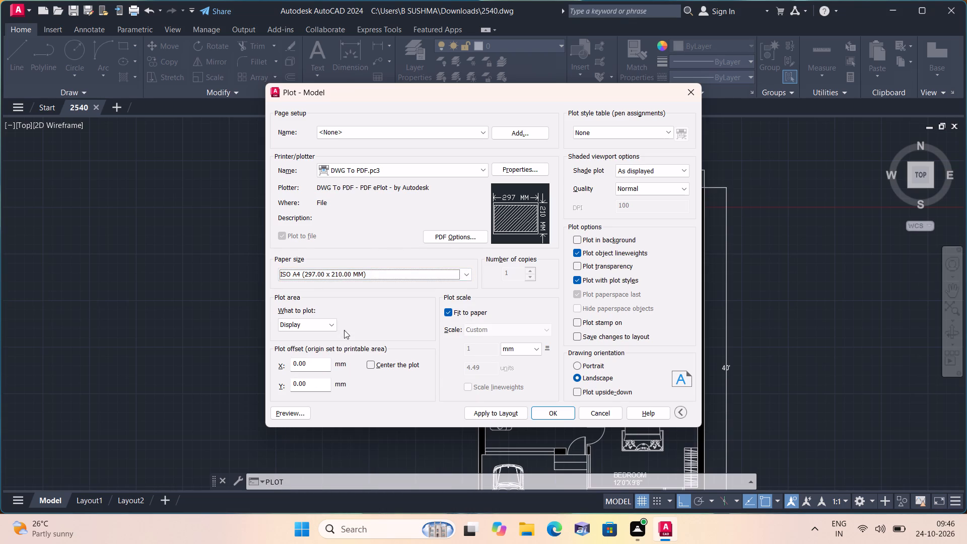
Set the plot area to a window enclosing the whole floor plan and its dimensions, and center the plot.
left_click(329, 318)
left_click(315, 358)
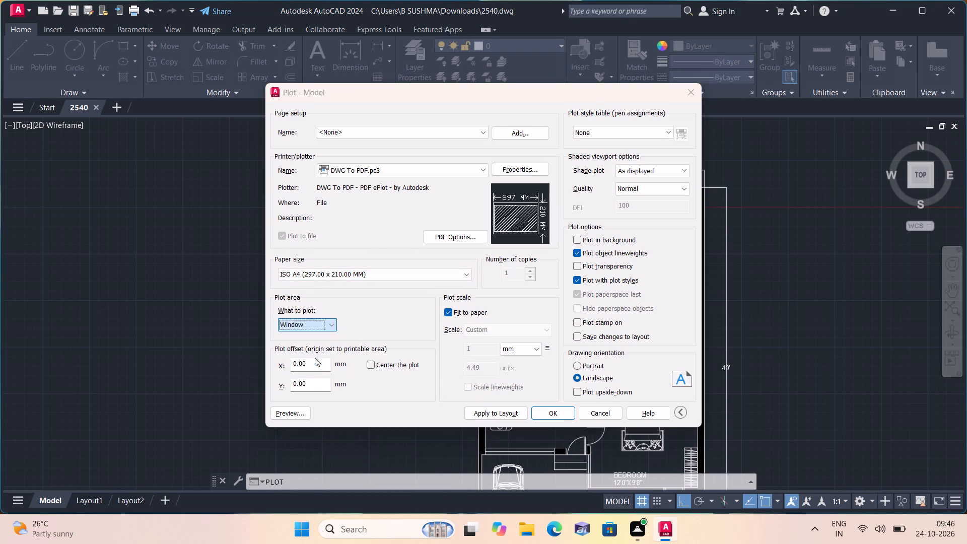
scroll(332, 342, "down", 2)
middle_click_drag(334, 317, 317, 258)
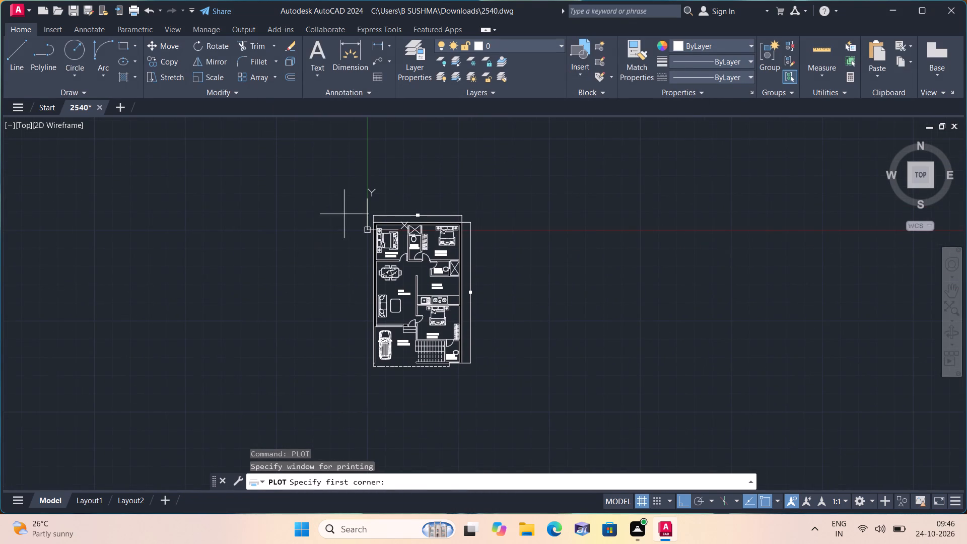
left_click(333, 186)
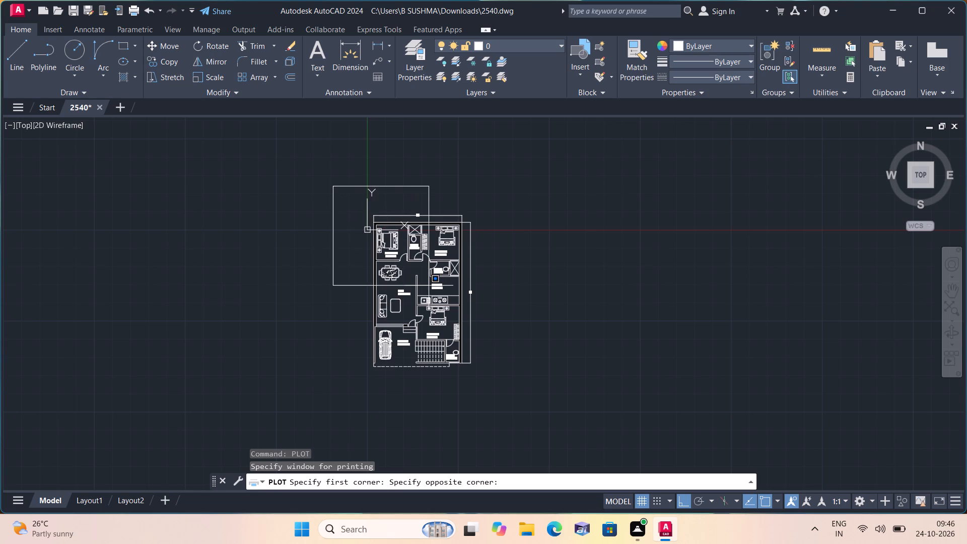
left_click(503, 391)
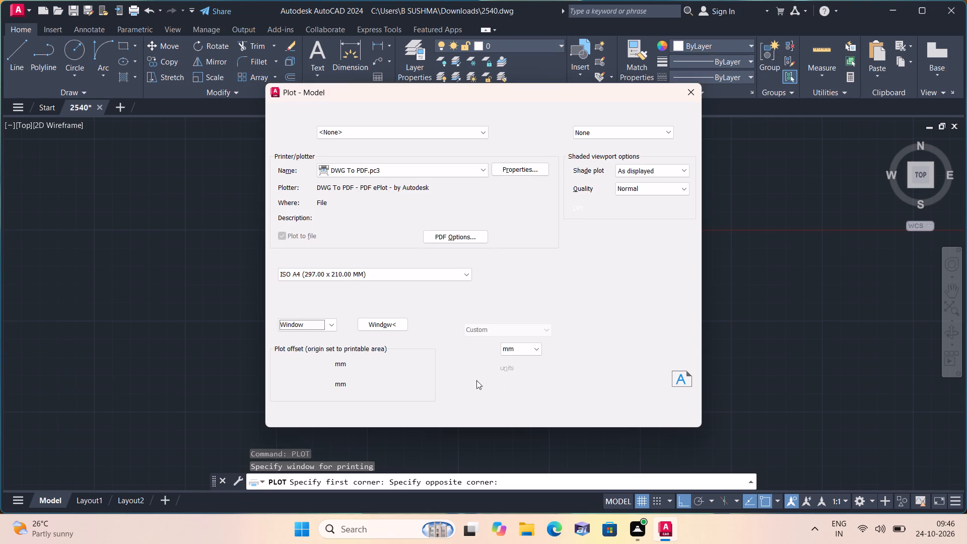
left_click(372, 366)
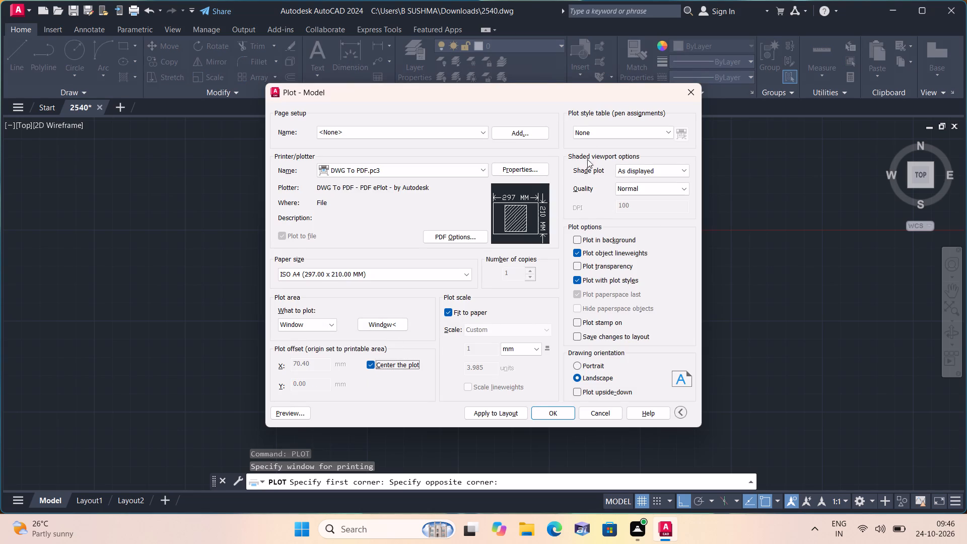
Assign the acad.ctb plot style table to all layouts.
left_click(588, 135)
left_click(581, 154)
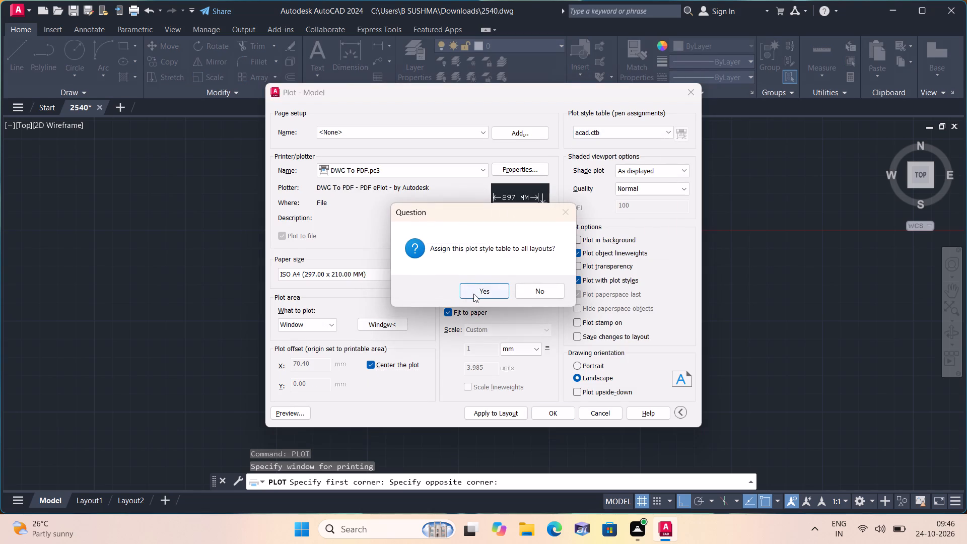
left_click(476, 294)
Preview the plot and examine the whole floor plan from the rear bedrooms down to the parking and staircase.
left_click(296, 413)
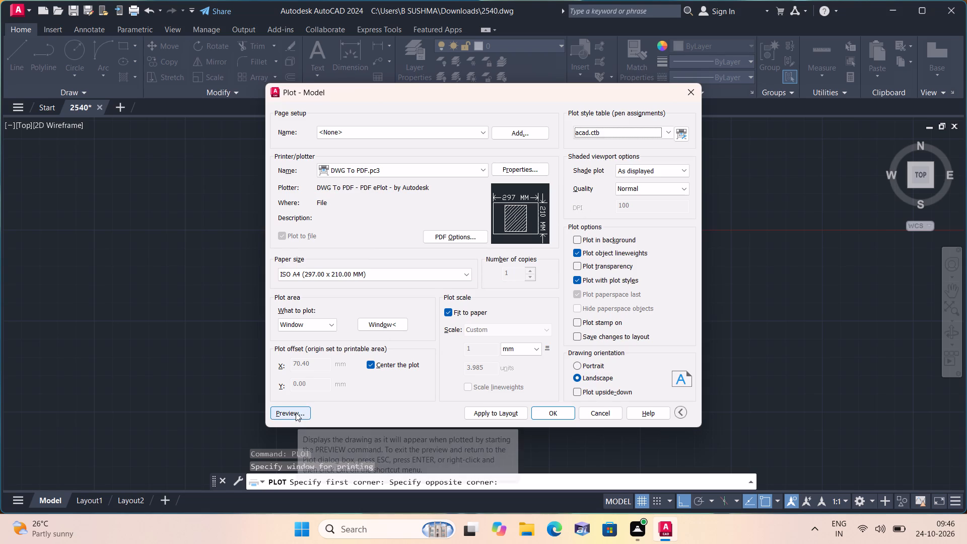
scroll(480, 195, "up", 3)
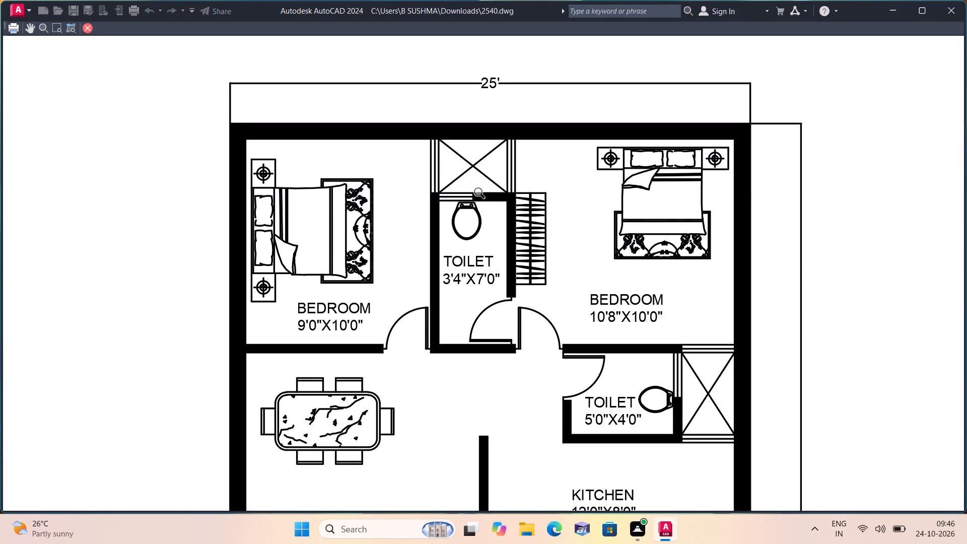
middle_click_drag(535, 309, 535, 300)
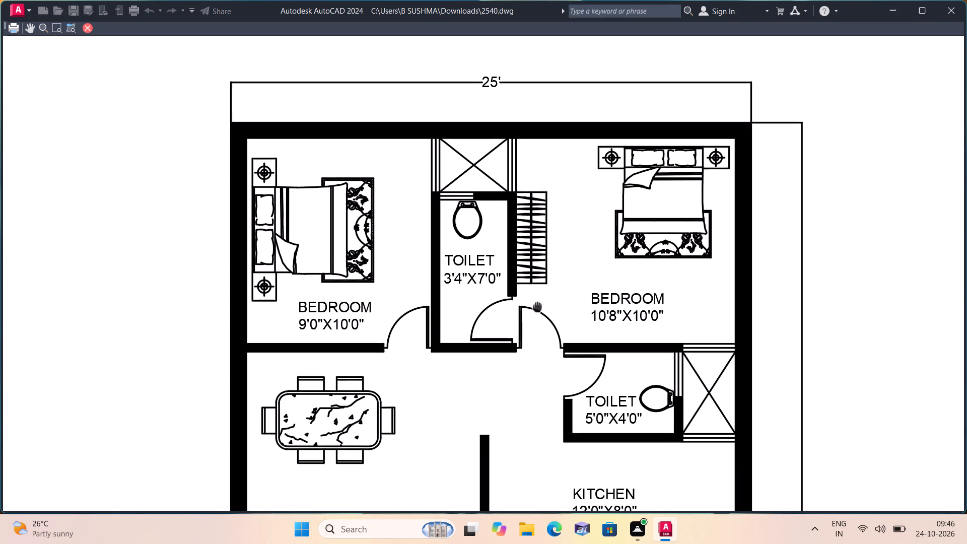
middle_click_drag(535, 300, 517, 246)
scroll(517, 246, "down", 1)
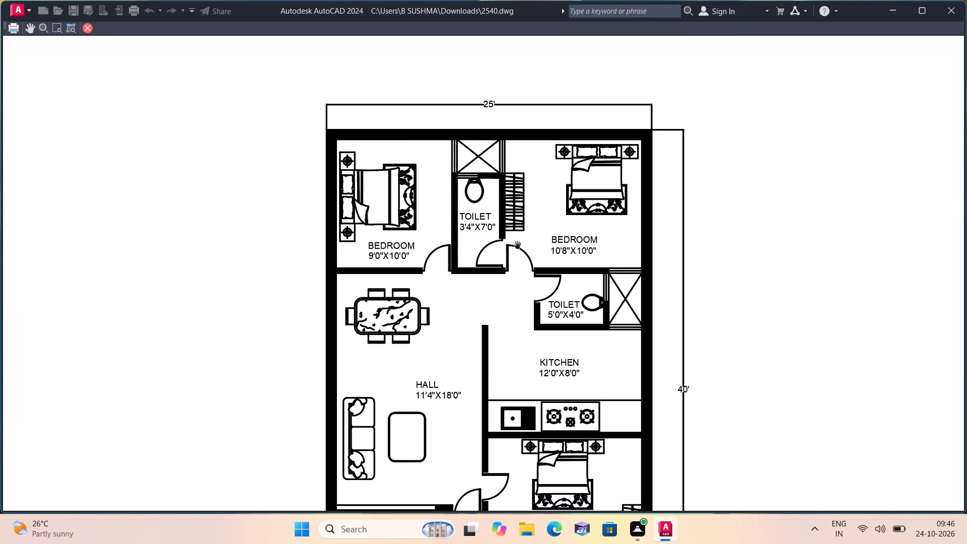
middle_click_drag(550, 298, 537, 253)
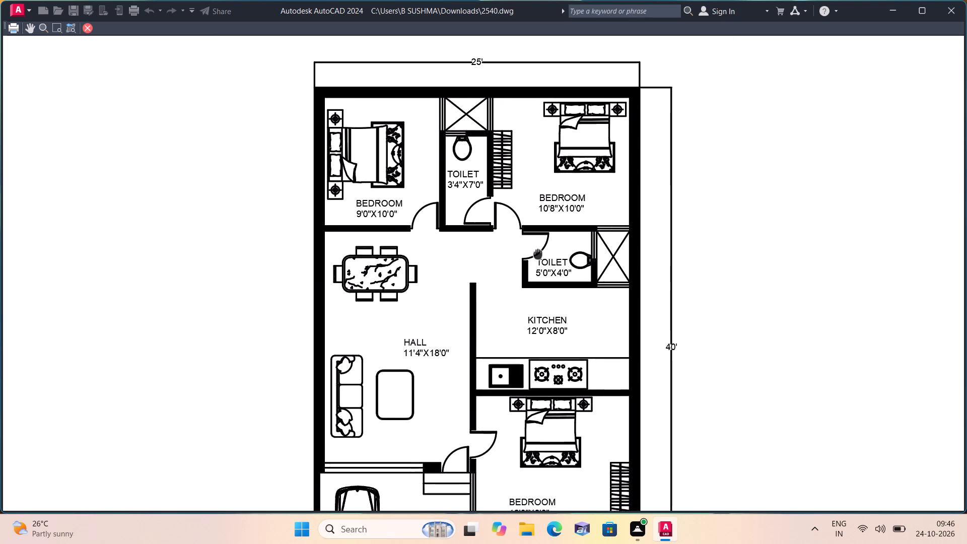
middle_click_drag(537, 253, 529, 216)
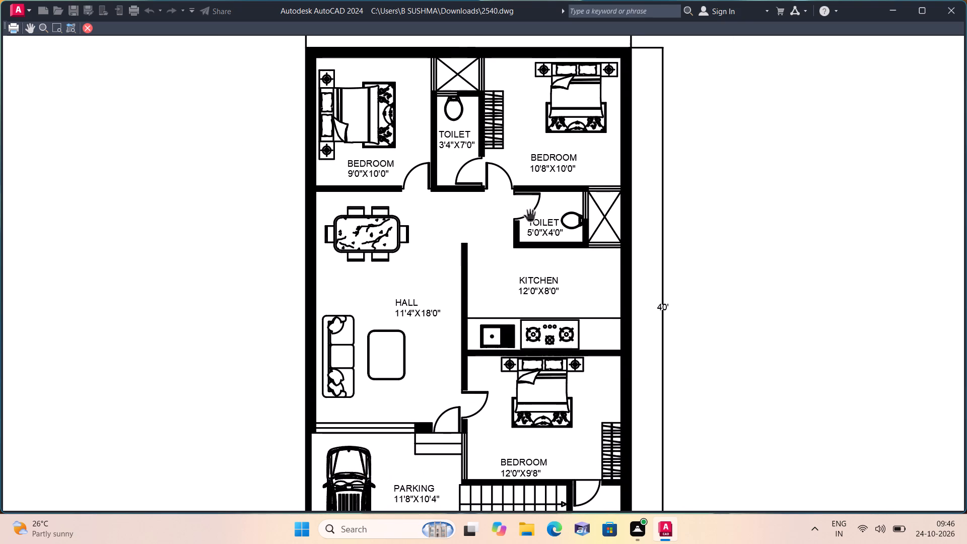
middle_click_drag(518, 293, 531, 157)
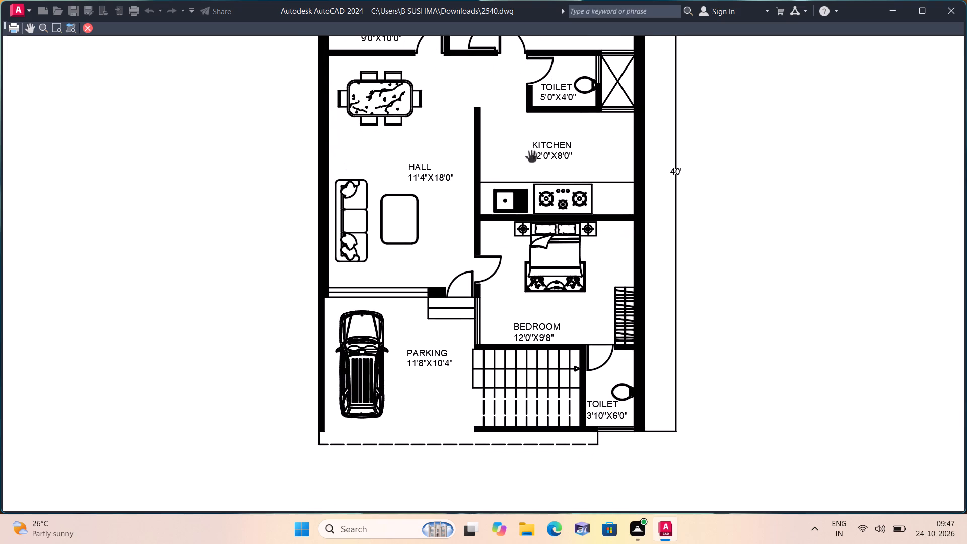
scroll(586, 398, "down", 2)
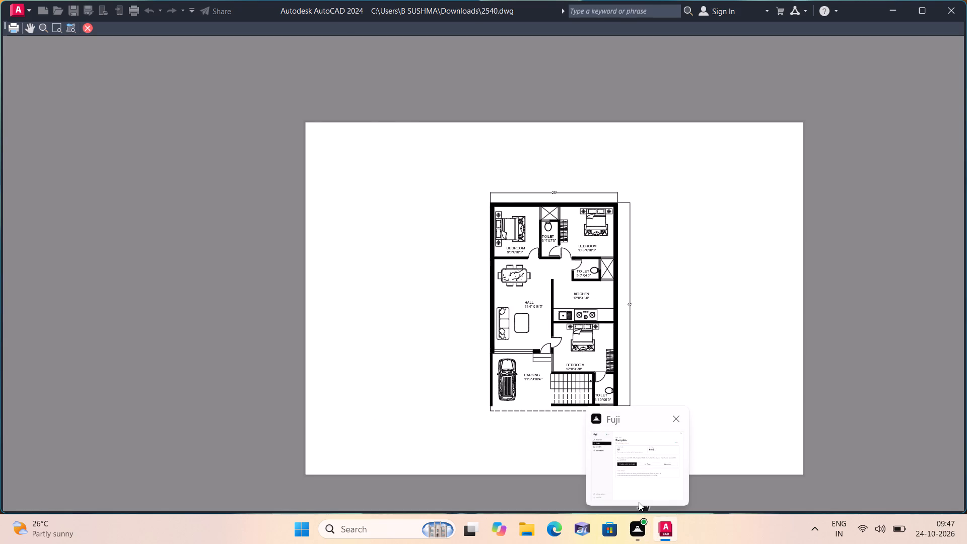
right_click(681, 346)
left_click(705, 357)
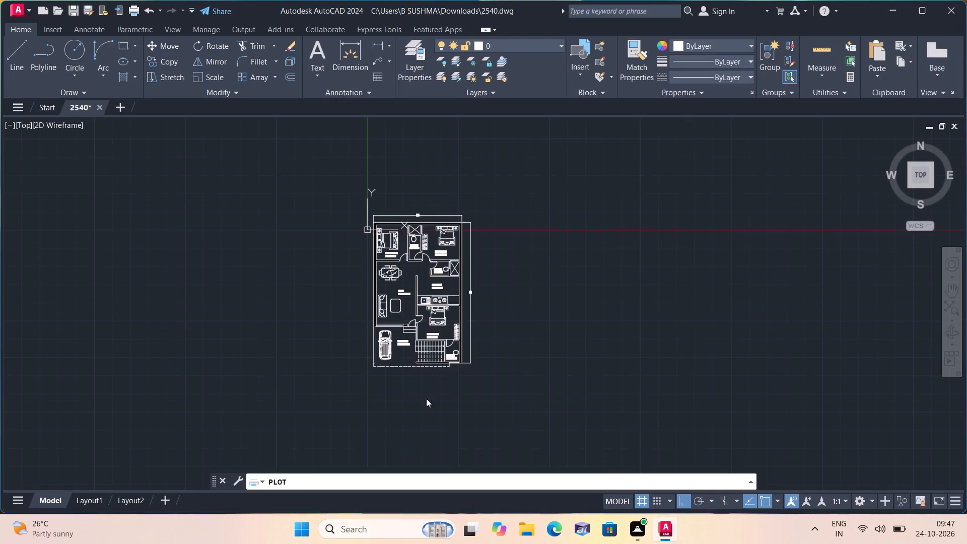
Apply the plot settings to the layout and plot the floor plan to a PDF file, without choosing an app to open it.
left_click(503, 410)
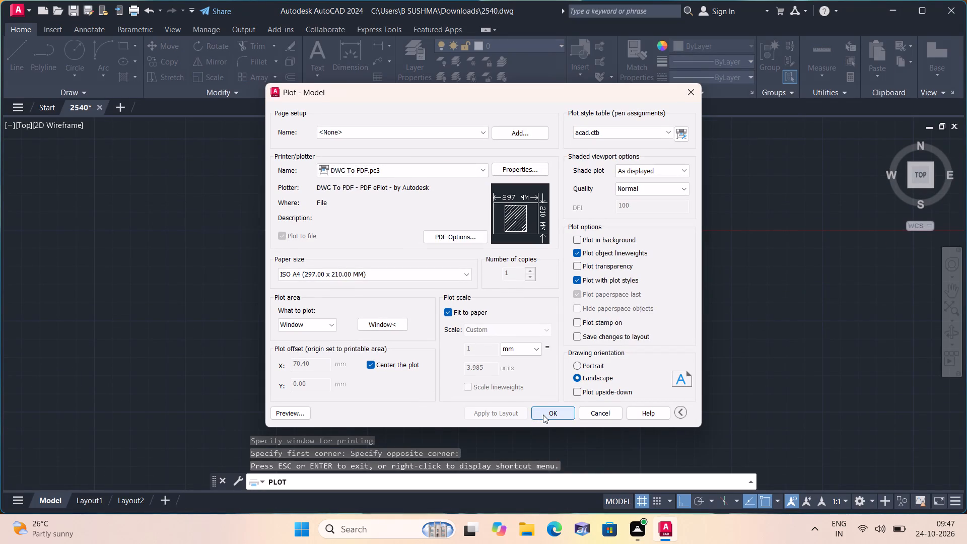
left_click(543, 415)
left_click(649, 377)
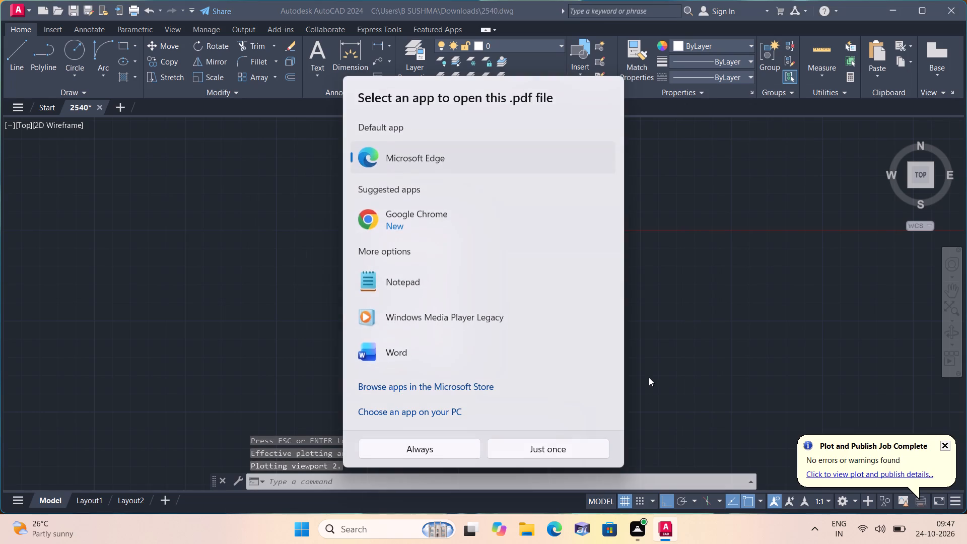
left_click(692, 323)
Add a multiline text label WARDROBE in the empty space beside the plan, beyond the 40' dimension.
scroll(306, 316, "up", 2)
scroll(642, 197, "up", 1)
middle_click_drag(642, 197, 566, 234)
type("mt")
key("space")
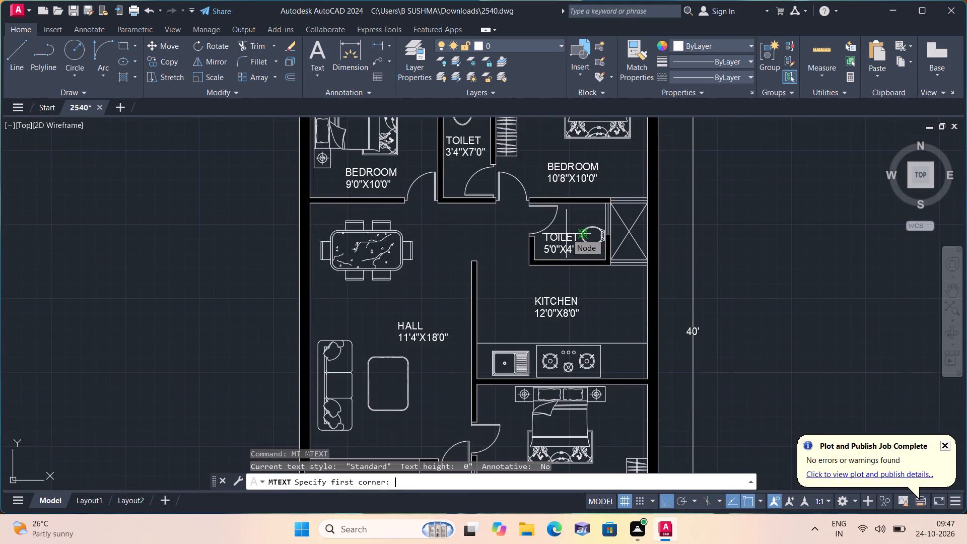
triple_click(762, 219)
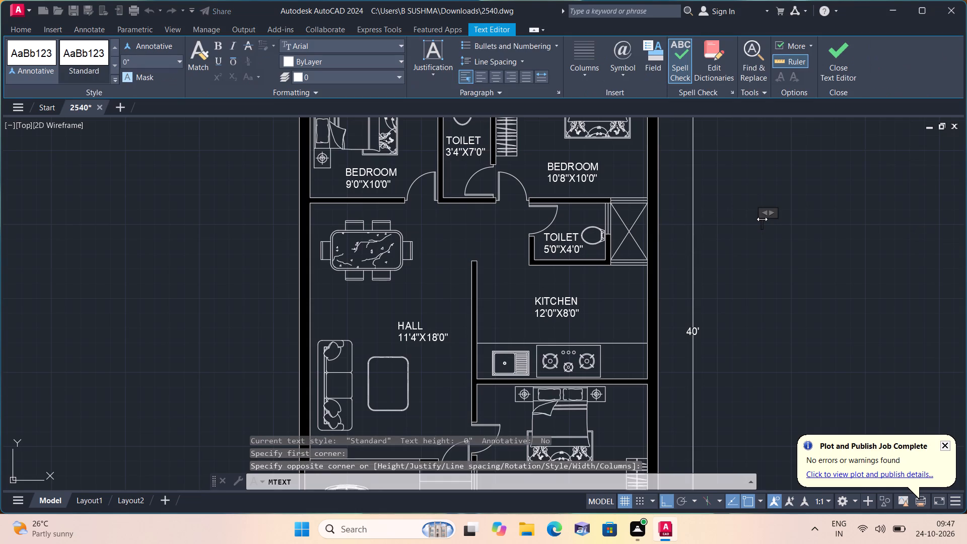
type("WAR")
key("d")
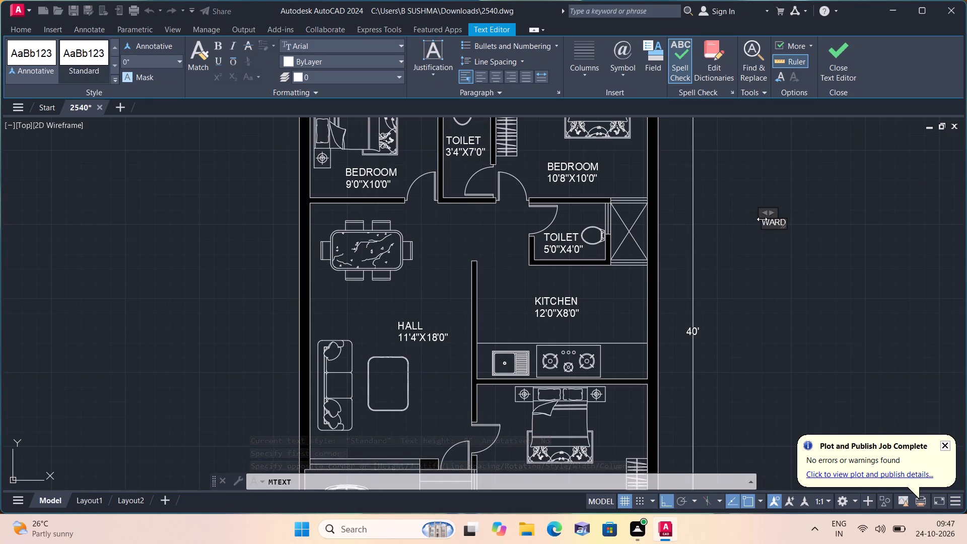
type("ROBE")
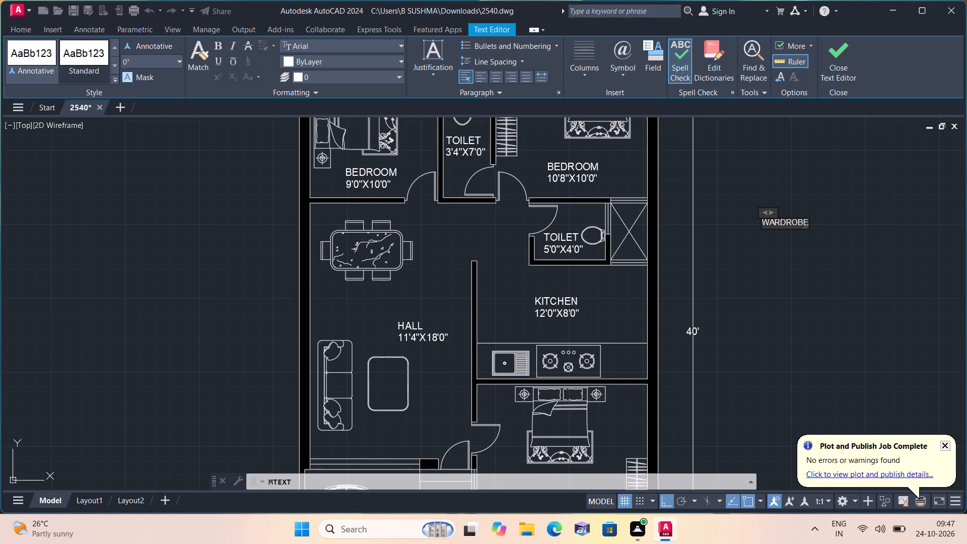
scroll(805, 256, "up", 2)
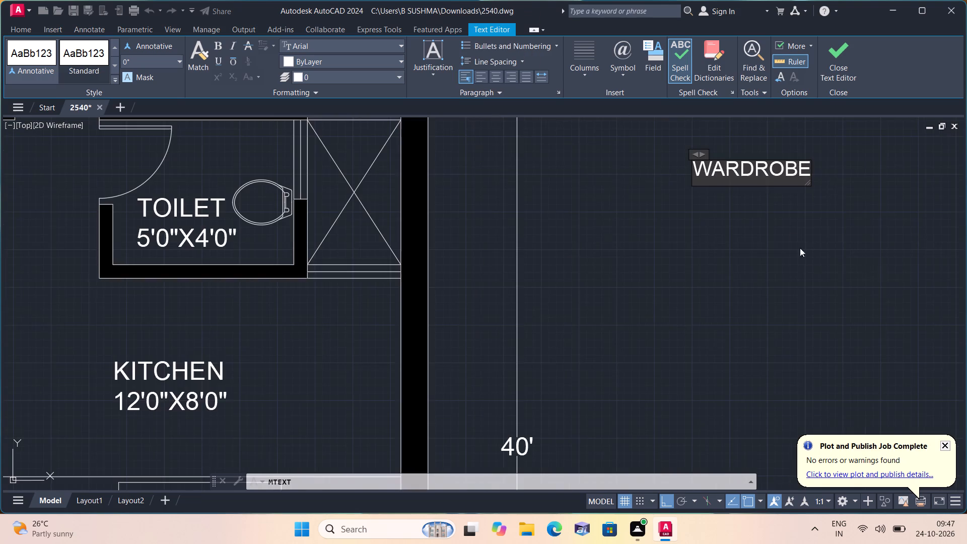
middle_click_drag(793, 234, 768, 294)
left_click(758, 280)
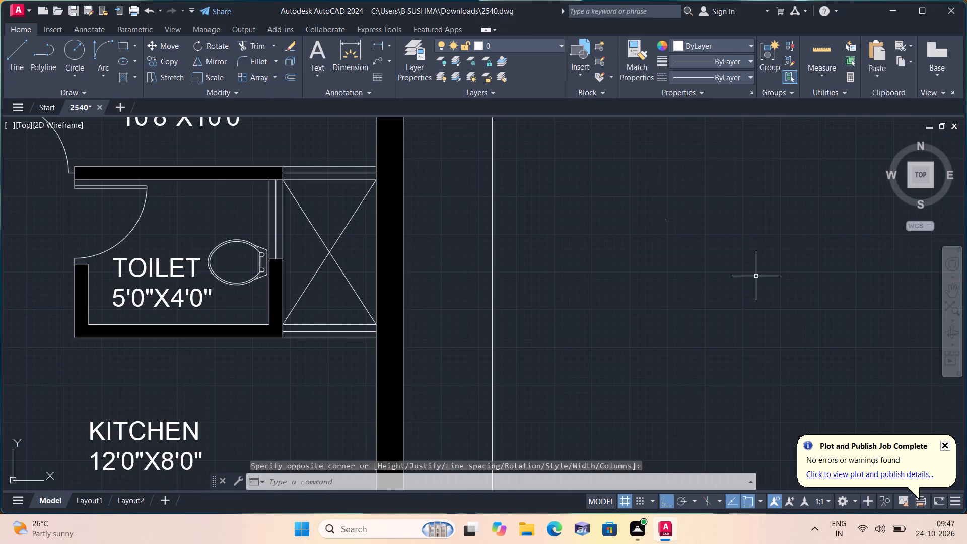
Set the WARDROBE label's text height to 6".
scroll(735, 247, "up", 1)
left_click(735, 247)
left_click(607, 190)
right_click(607, 190)
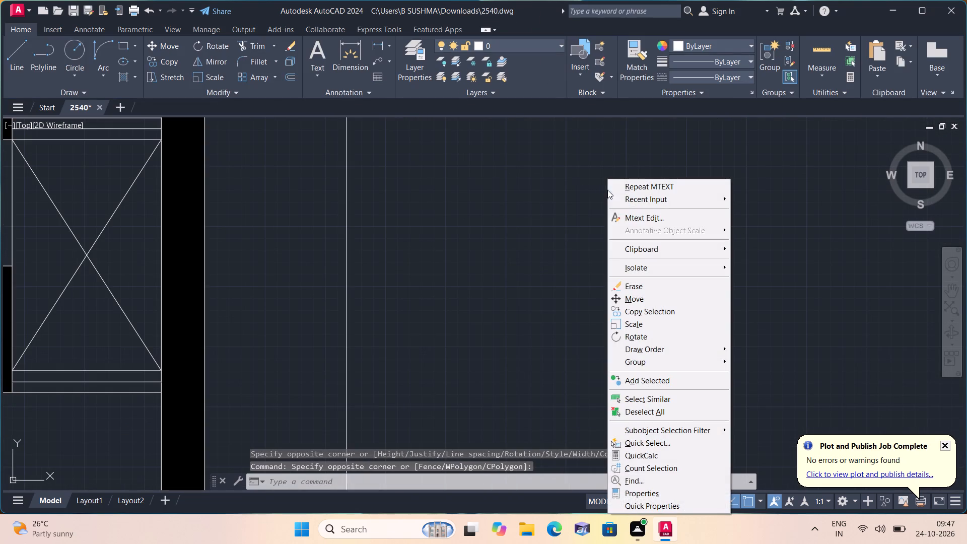
left_click(630, 494)
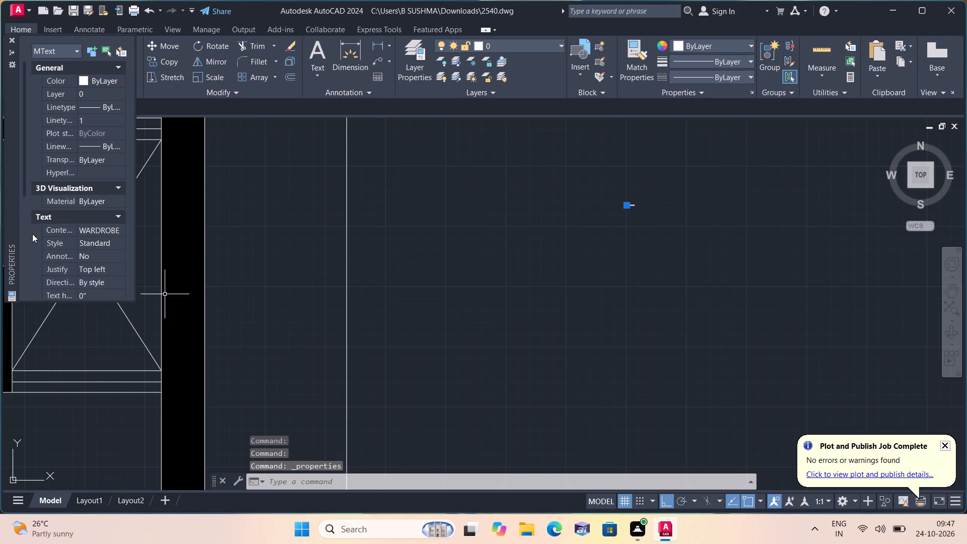
left_click(96, 294)
key("BackSpace")
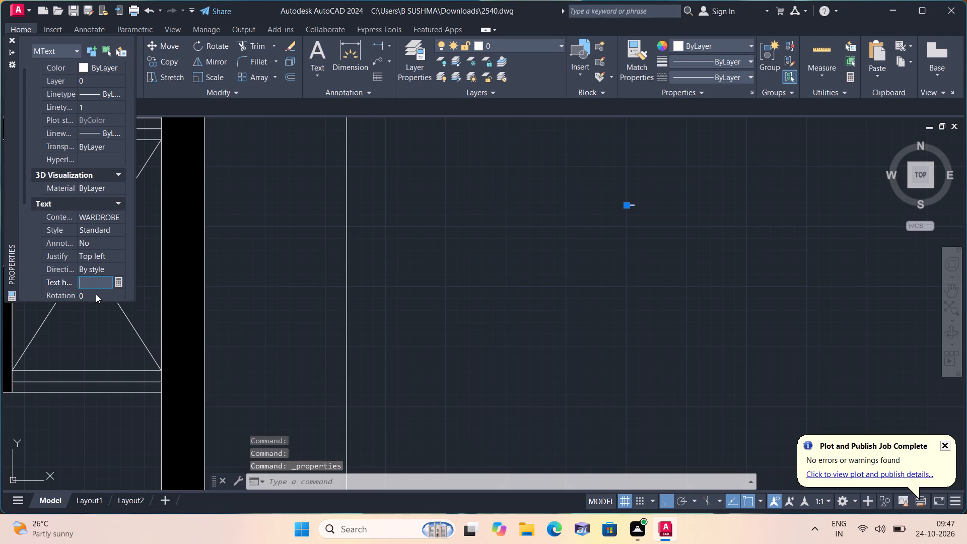
type("6\"")
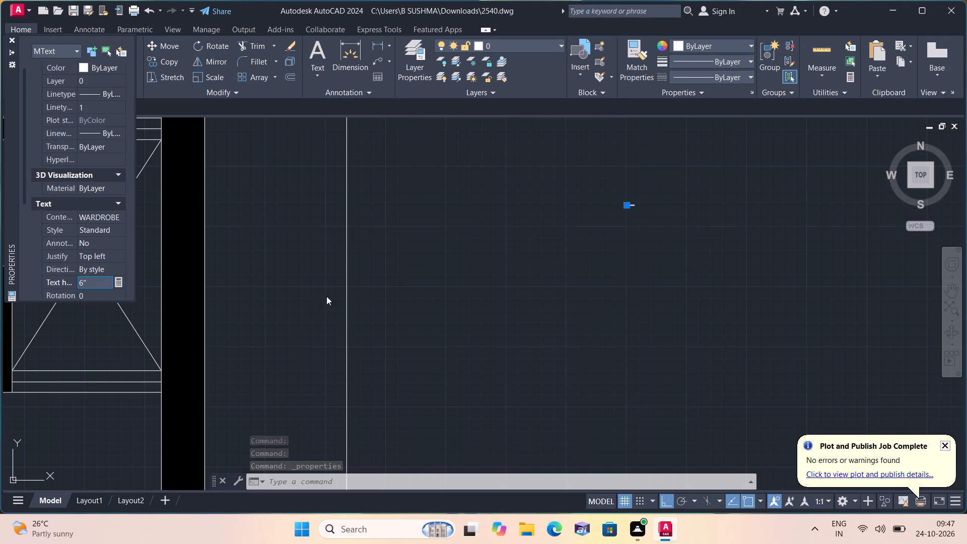
left_click(420, 266)
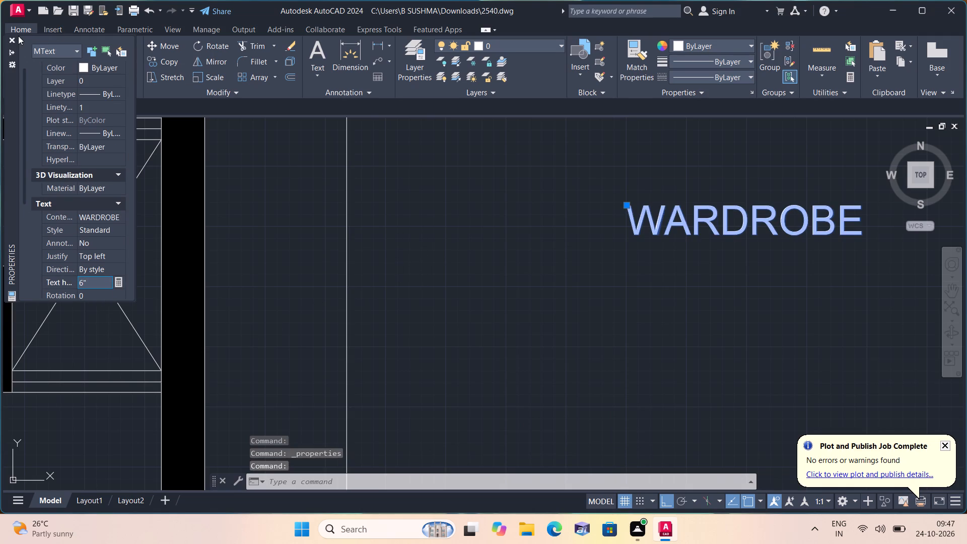
left_click(11, 37)
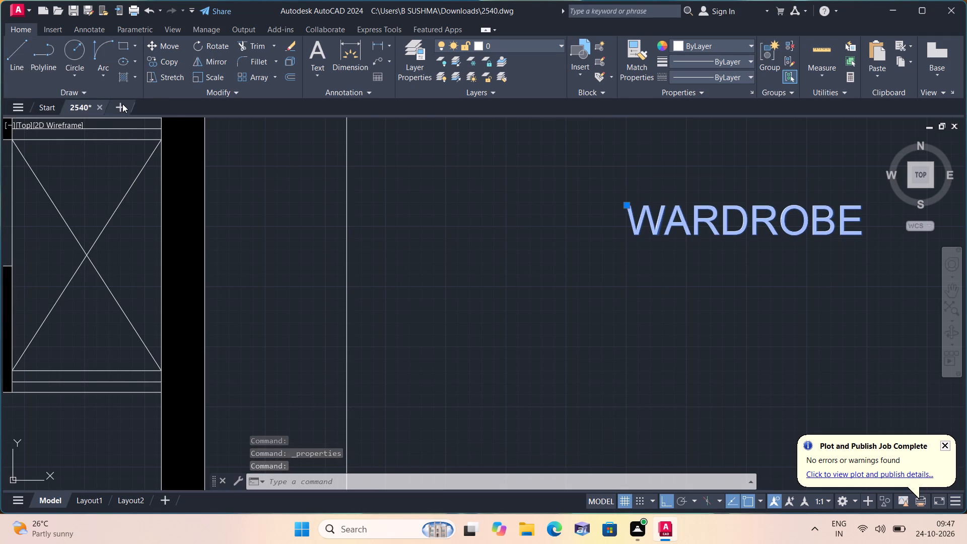
key("Escape")
Check the WARDROBE label's size against the room labels and wardrobes in the floor plan.
scroll(122, 104, "down", 1)
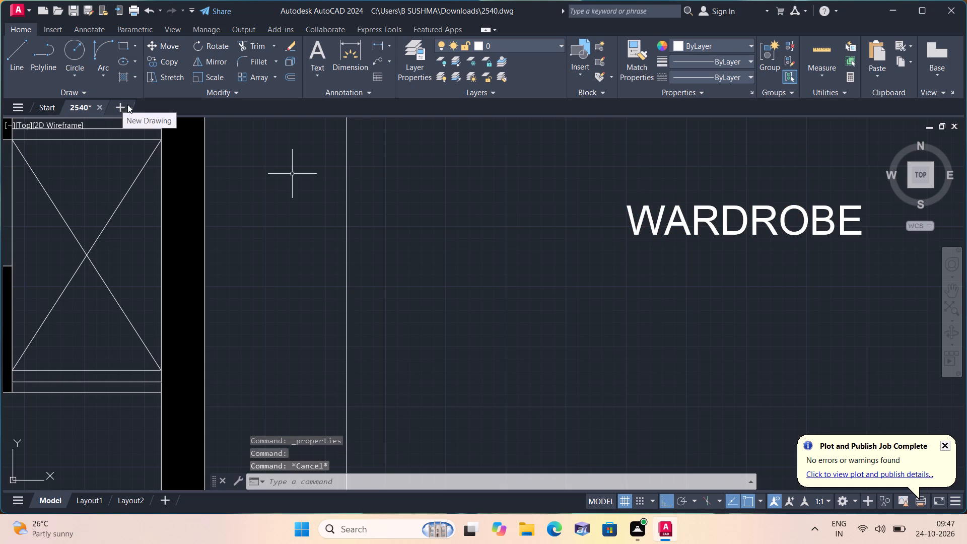
scroll(127, 104, "down", 2)
scroll(222, 174, "down", 1)
middle_click_drag(328, 199, 349, 184)
scroll(331, 189, "down", 1)
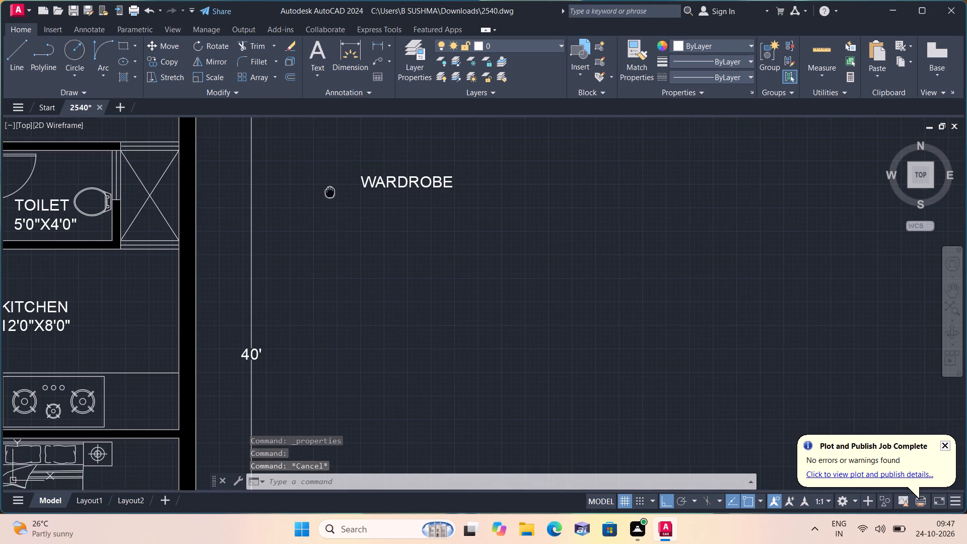
middle_click_drag(349, 184, 427, 243)
scroll(427, 243, "down", 1)
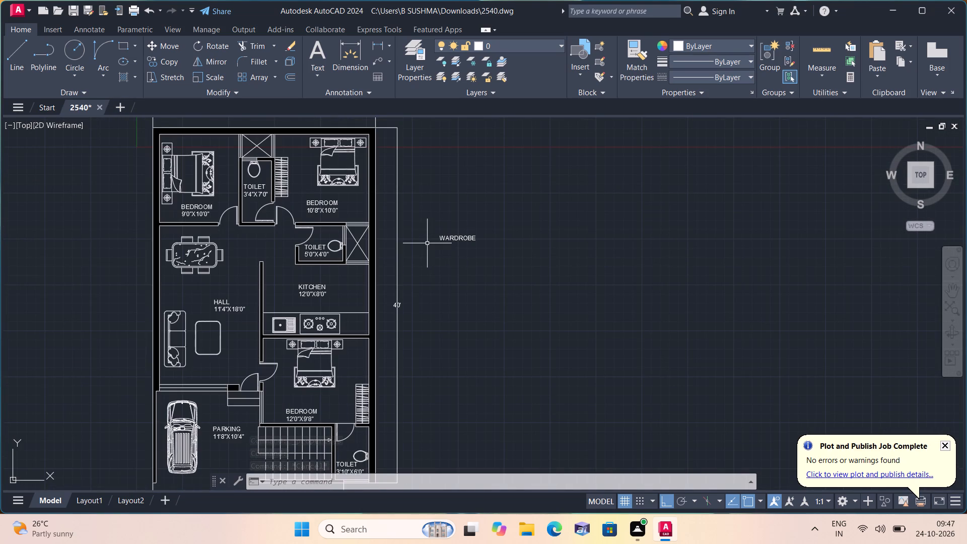
scroll(464, 245, "up", 2)
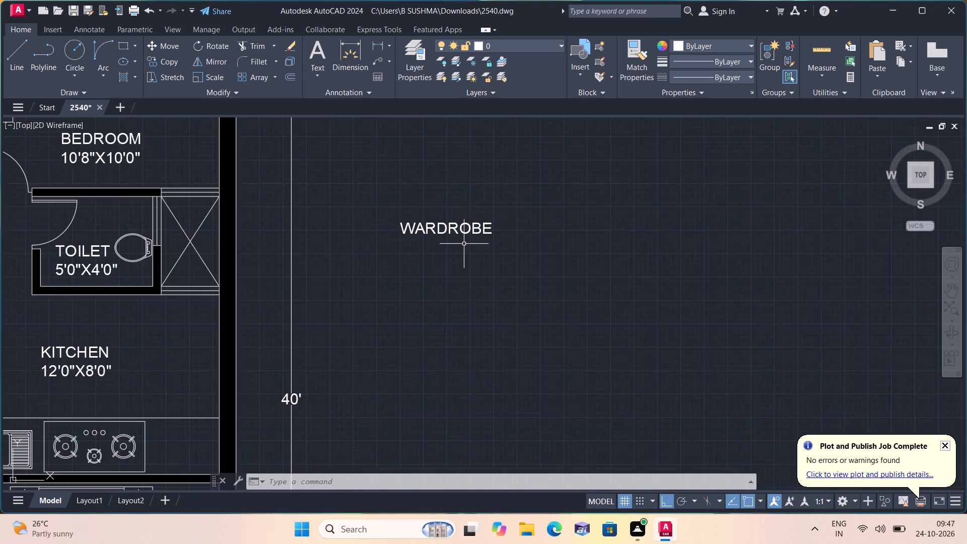
scroll(464, 244, "up", 2)
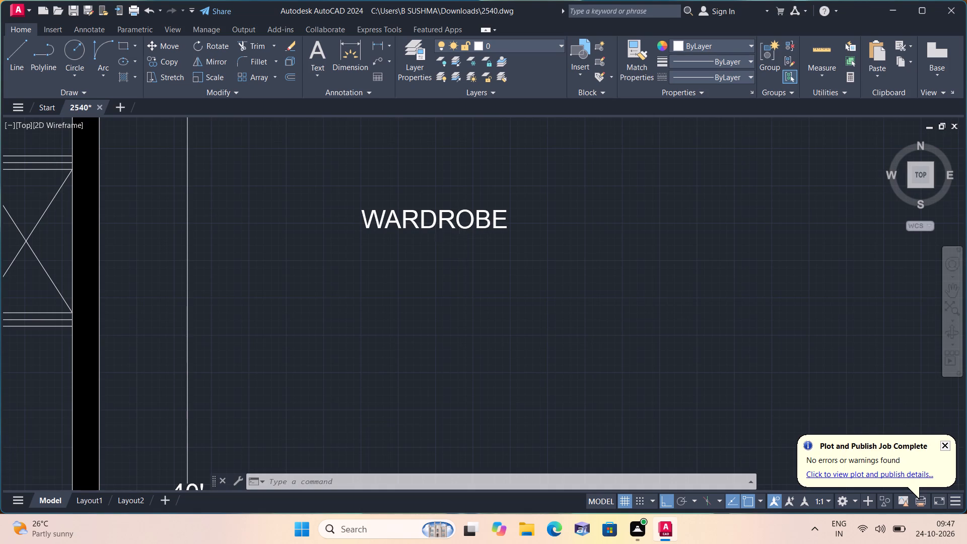
Rotate the WARDROBE label beside the plan 90° so it runs vertically, reading from bottom to top.
left_click(448, 211)
left_click(392, 177)
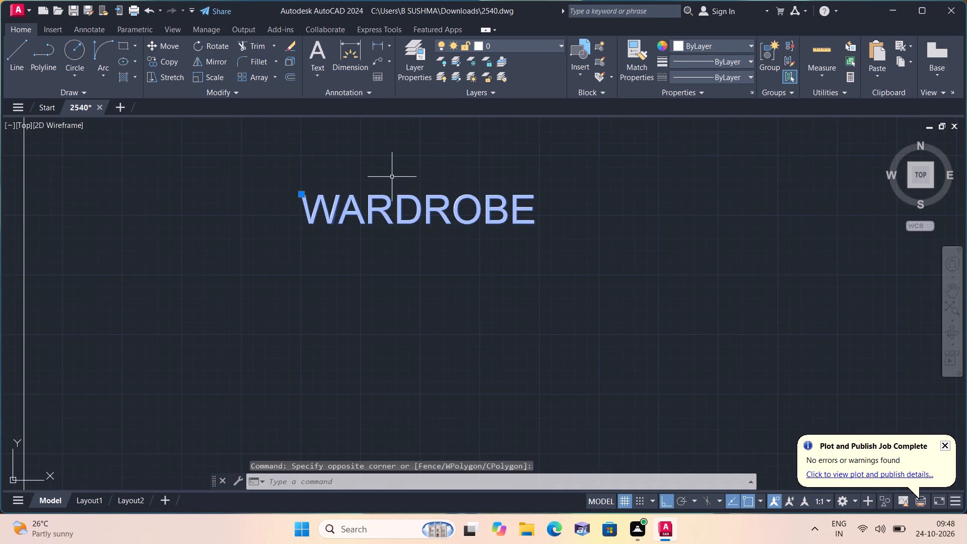
left_click(219, 44)
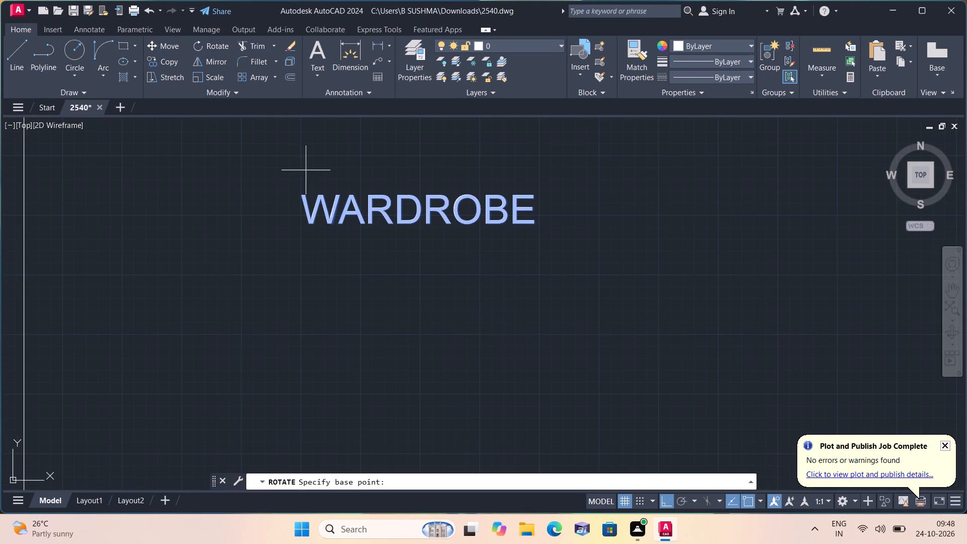
left_click(357, 236)
middle_click_drag(346, 153, 345, 153)
scroll(345, 154, "down", 1)
middle_click_drag(345, 153, 392, 307)
left_click(393, 269)
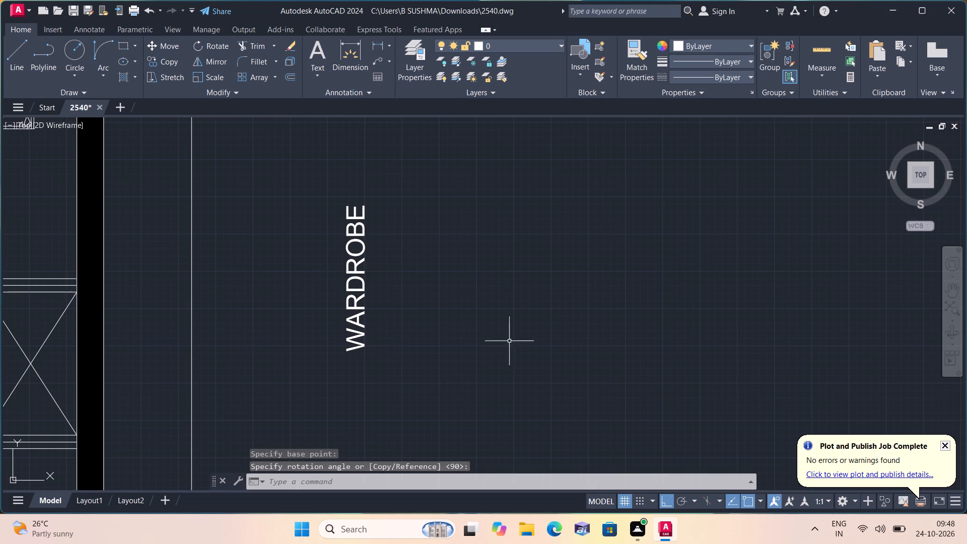
left_click(661, 498)
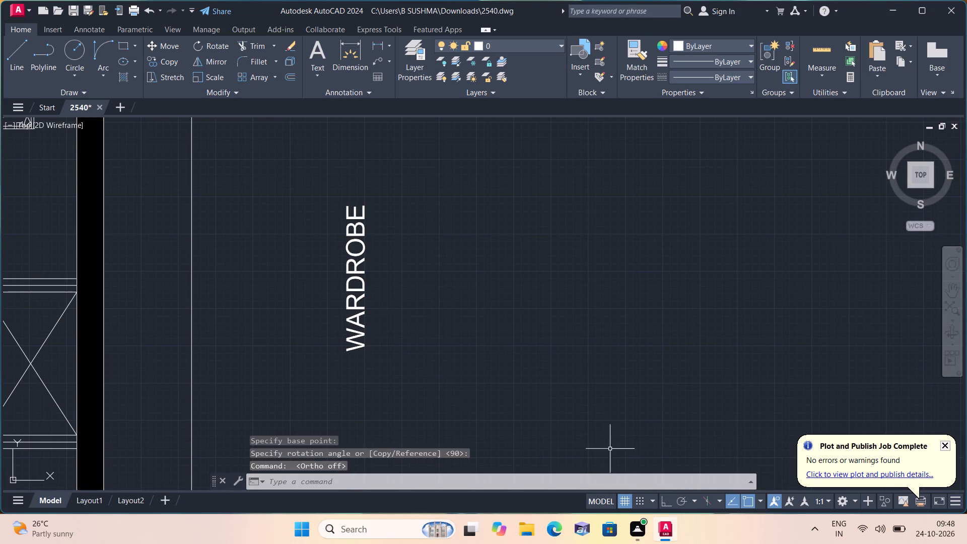
Rotate the vertical WARDROBE label by 180° so it reads from top to bottom.
scroll(405, 319, "up", 1)
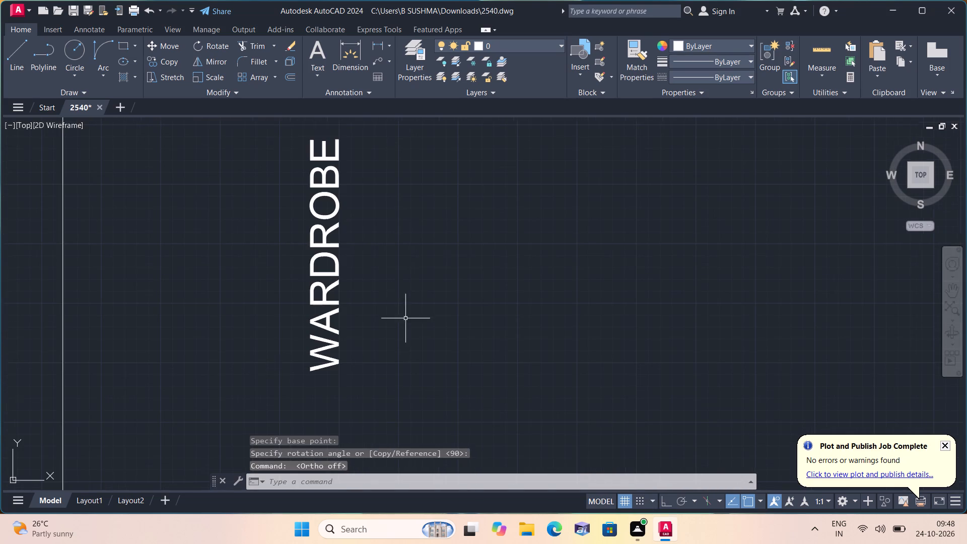
left_click(328, 230)
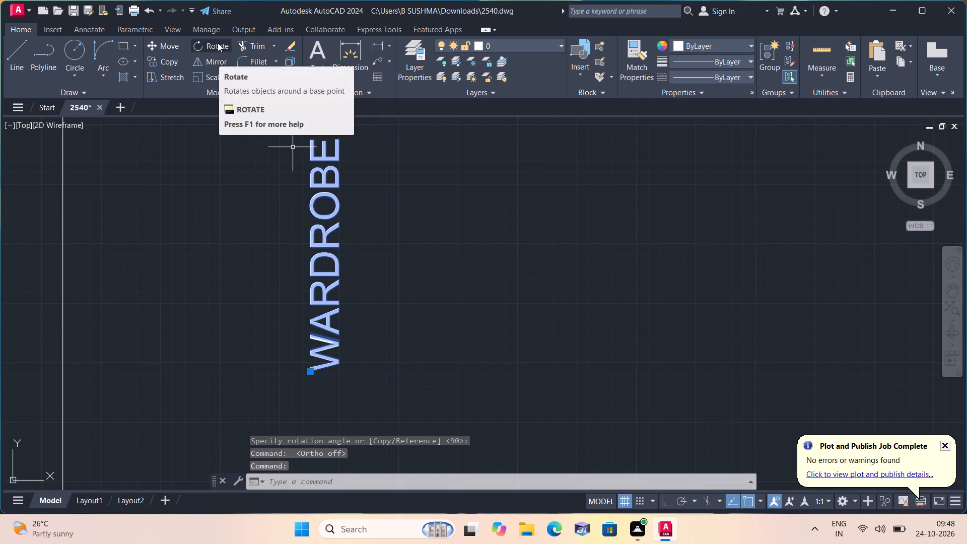
left_click(218, 43)
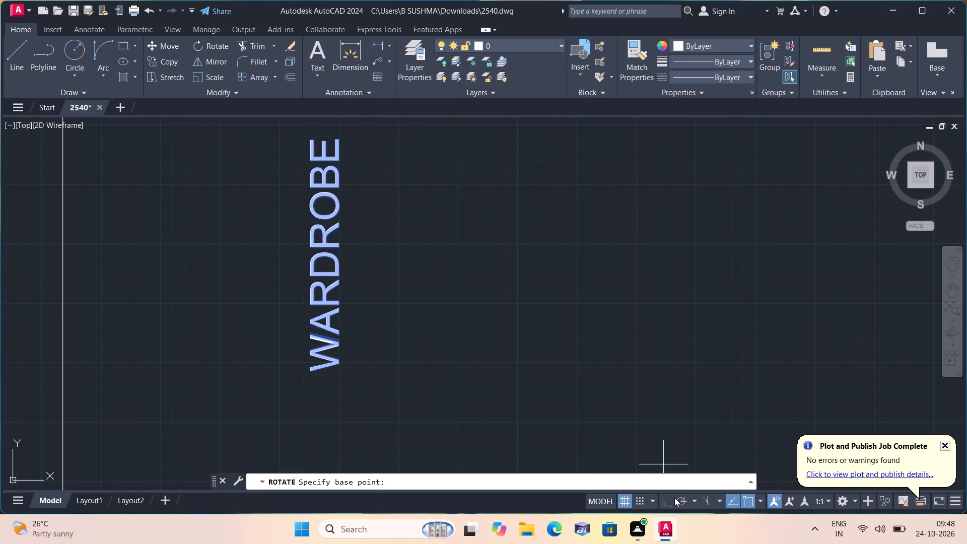
left_click(671, 497)
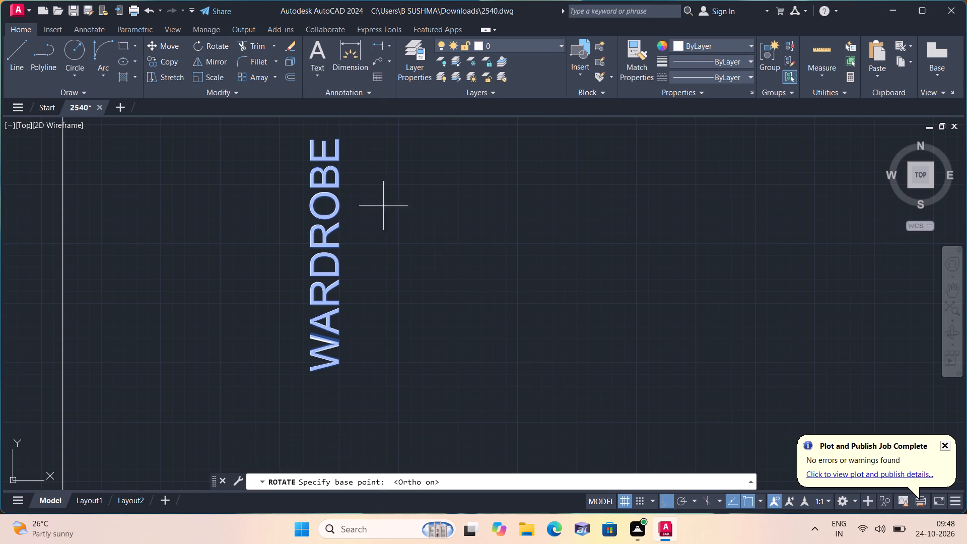
left_click_drag(334, 175, 365, 195)
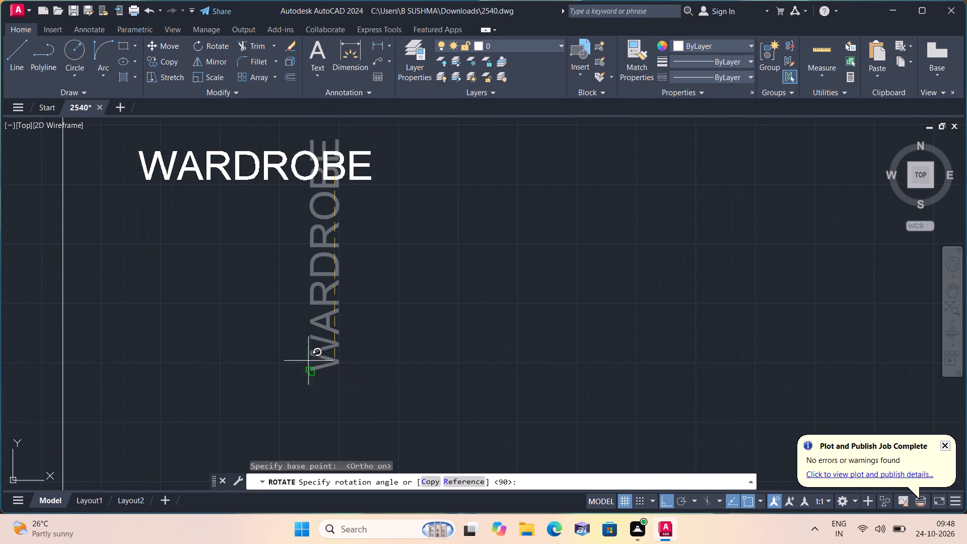
left_click(195, 259)
scroll(195, 259, "down", 3)
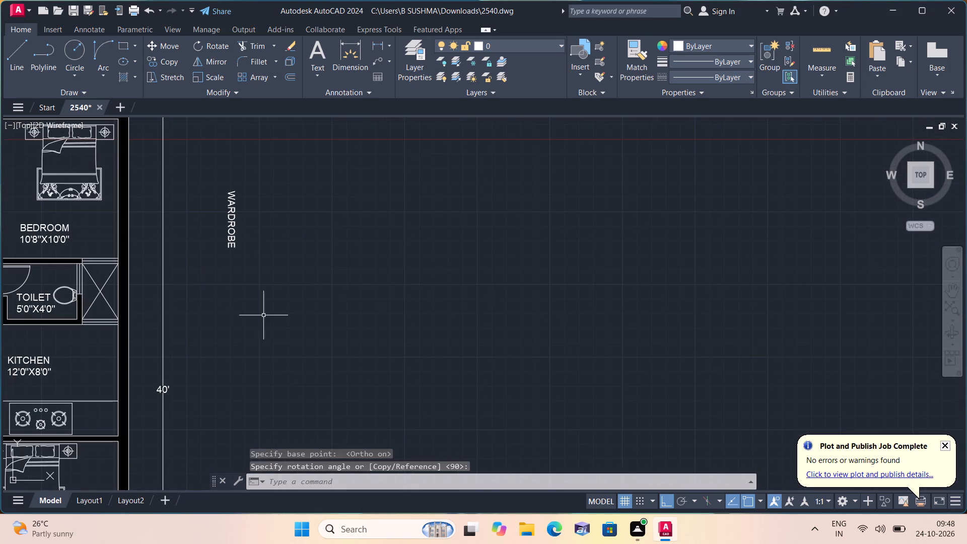
With Ortho off, move the WARDROBE label onto the wardrobe in the 12'0"X9'8" bedroom.
left_click(665, 500)
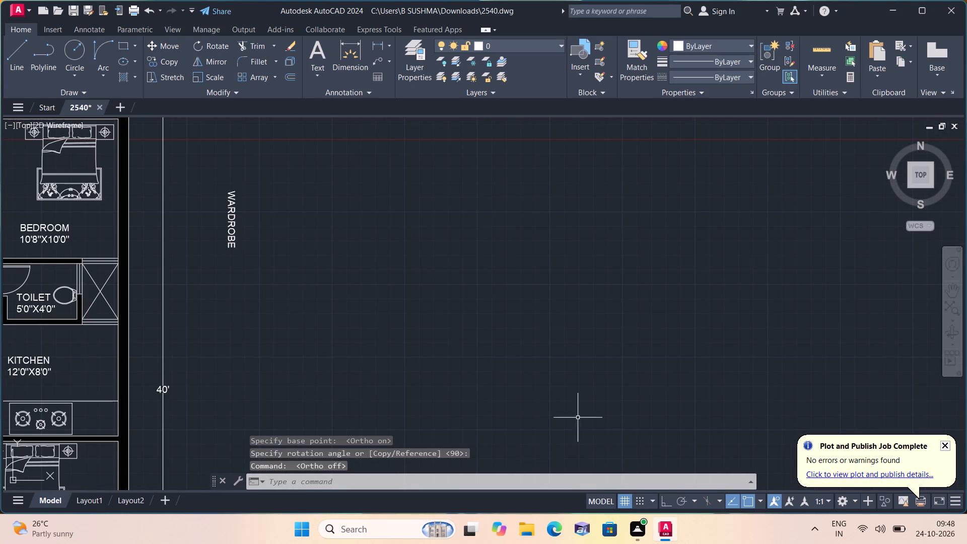
left_click(237, 213)
left_click(233, 206)
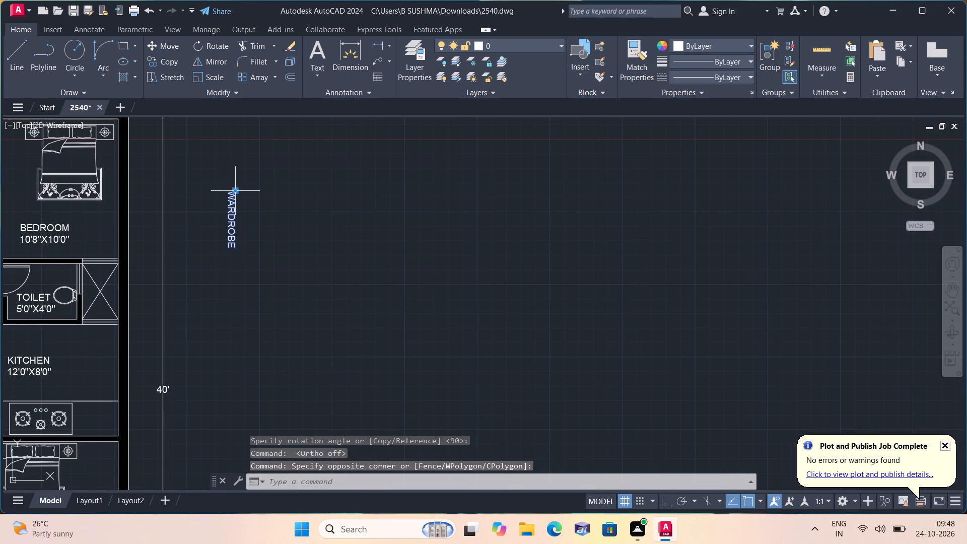
left_click(237, 188)
scroll(234, 213, "down", 1)
middle_click_drag(237, 250, 428, 147)
scroll(343, 324, "up", 2)
scroll(359, 258, "up", 1)
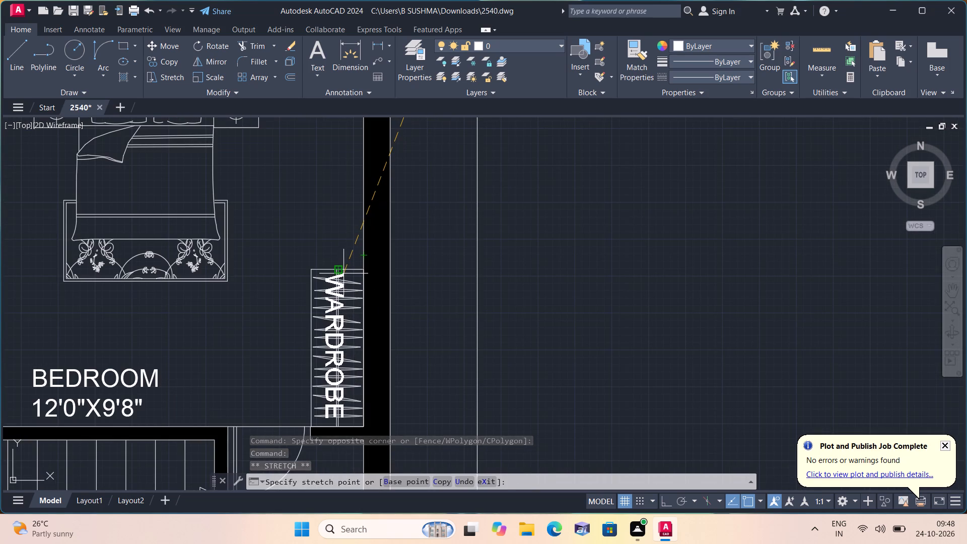
left_click(343, 274)
Copy the WARDROBE label onto the wardrobe in the 10'8"X10'0" bedroom, beside the 3'4"X7'0" toilet.
scroll(328, 281, "up", 1)
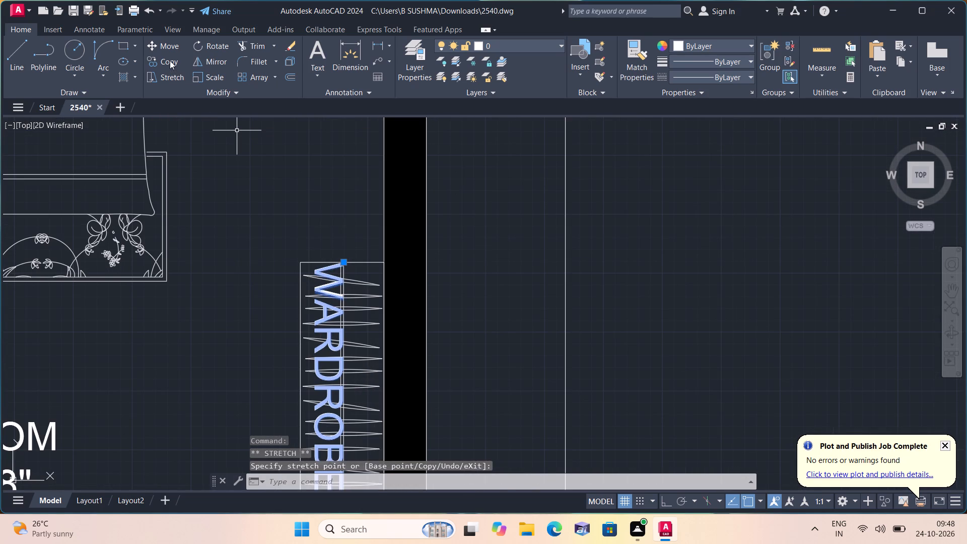
left_click(170, 60)
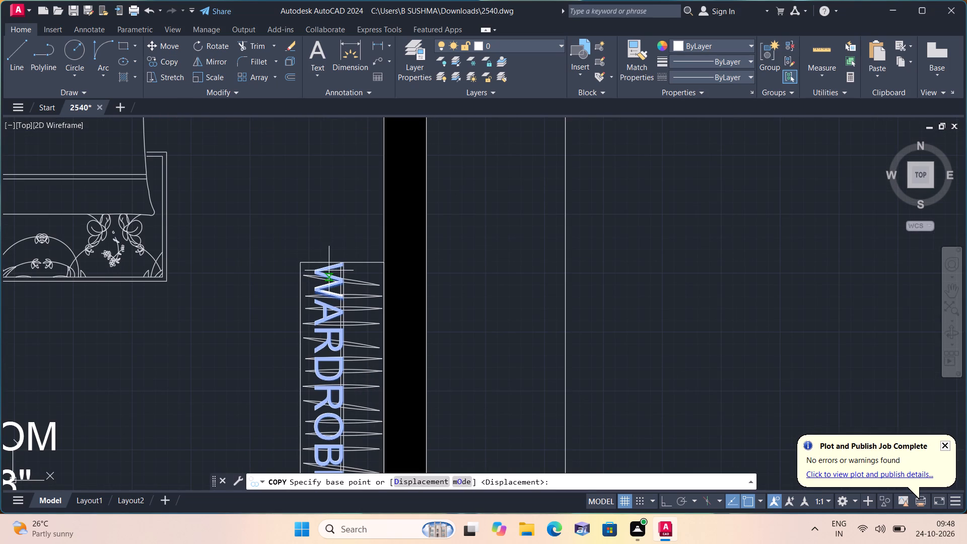
left_click(328, 266)
scroll(319, 230, "down", 2)
middle_click_drag(323, 205, 526, 477)
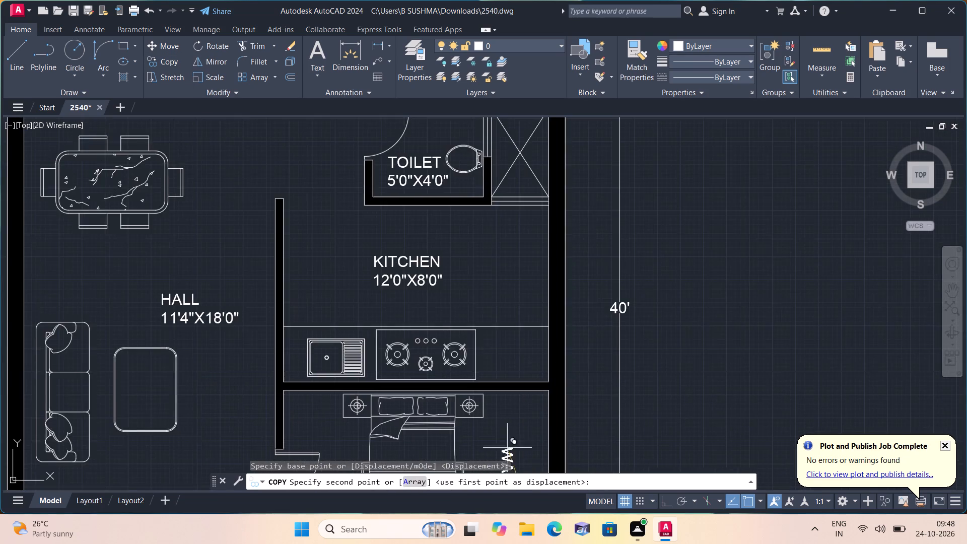
scroll(497, 429, "down", 3)
scroll(428, 263, "up", 4)
middle_click_drag(451, 345, 457, 212)
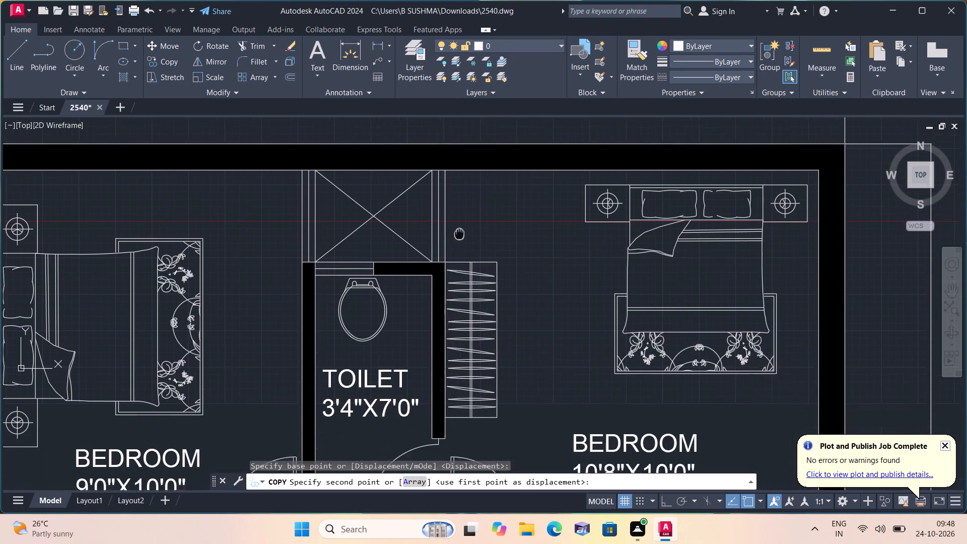
left_click(469, 246)
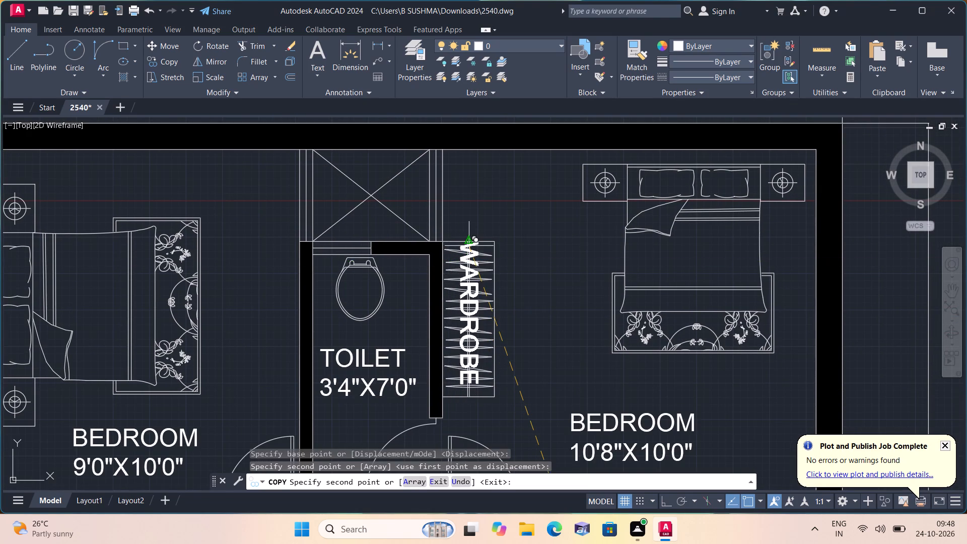
key("Escape")
Look over the floor plan from the upper bedrooms to the parking area to check labels and furniture.
scroll(471, 251, "down", 1)
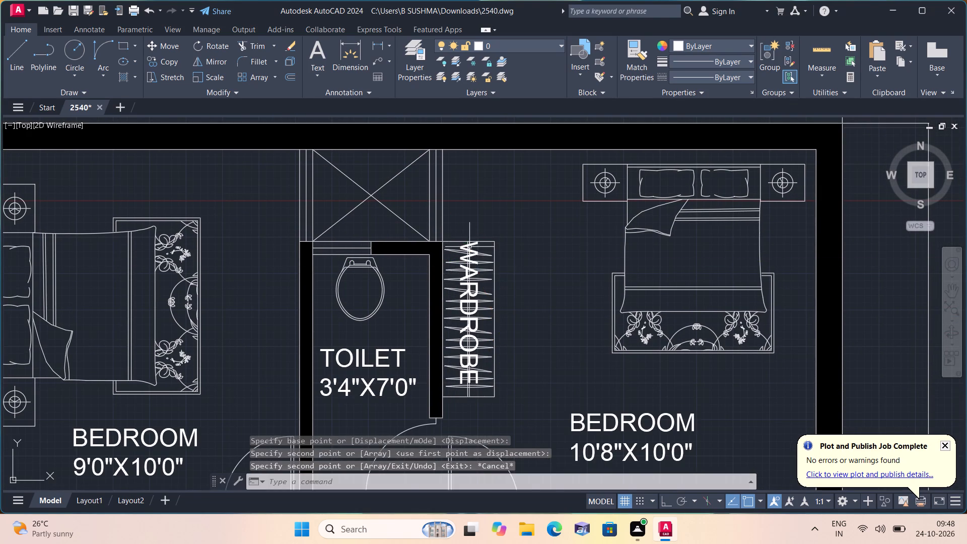
scroll(471, 251, "down", 1)
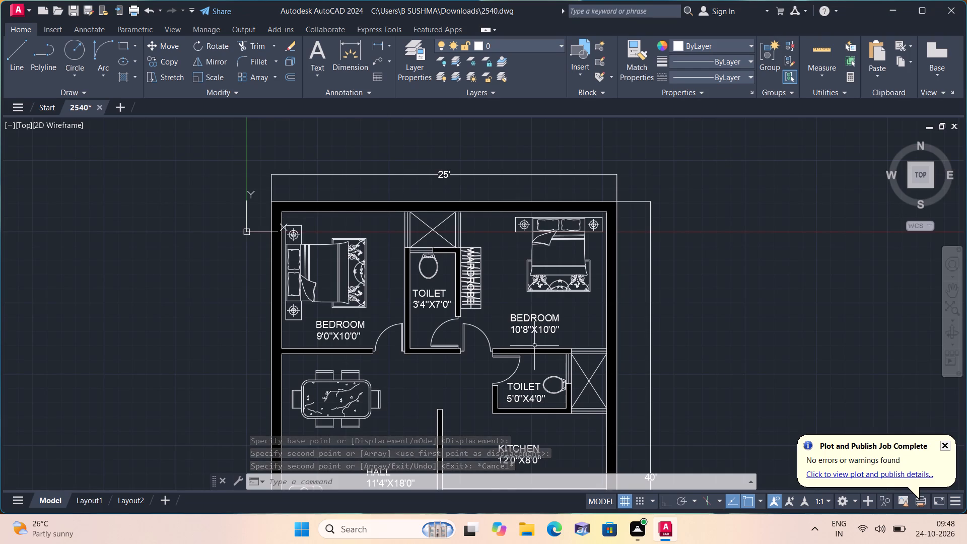
scroll(534, 346, "down", 2)
middle_click_drag(549, 358, 488, 241)
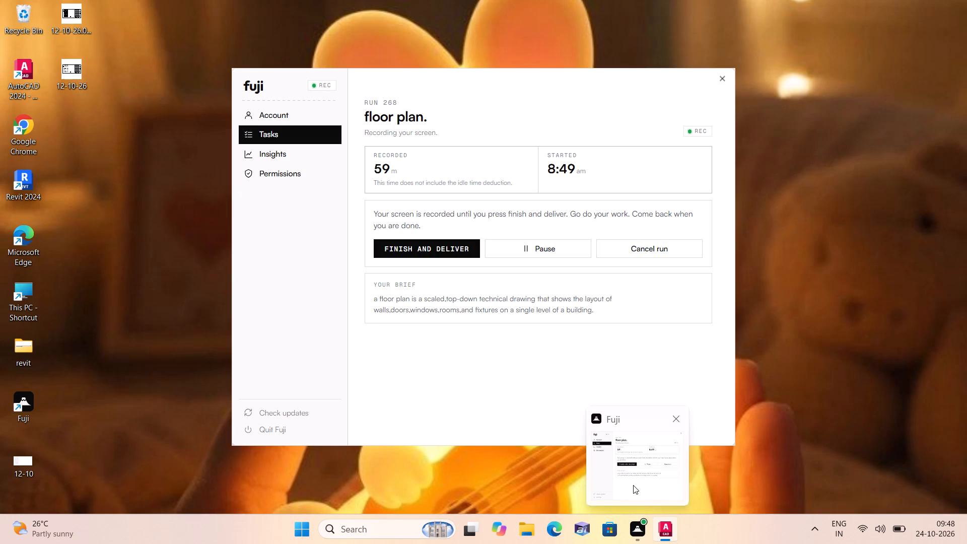
scroll(487, 328, "up", 2)
middle_click_drag(501, 372, 500, 372)
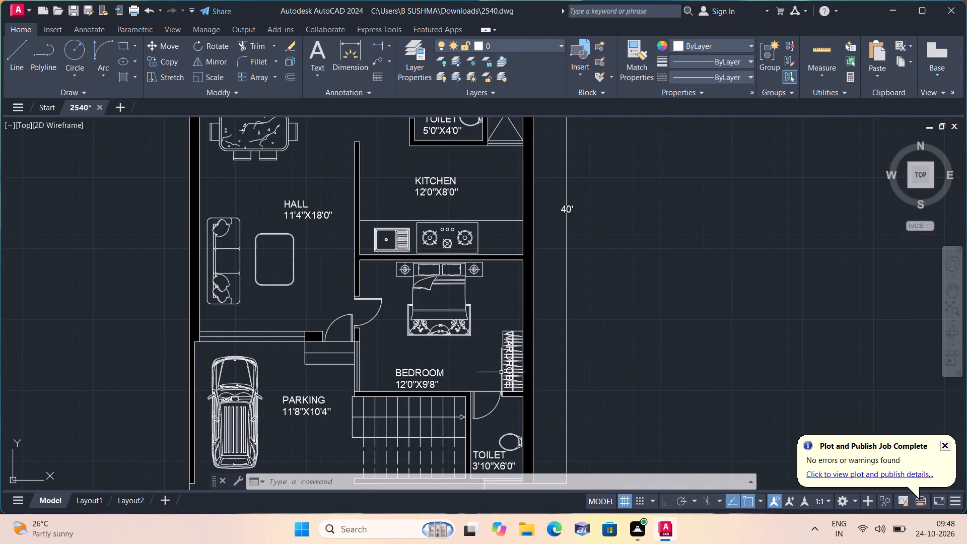
middle_click_drag(500, 372, 473, 279)
middle_click(473, 279)
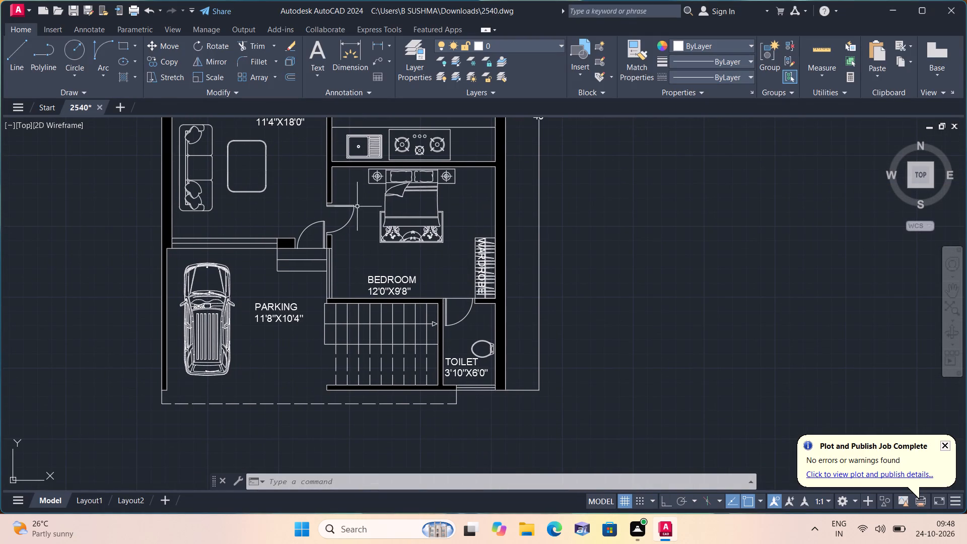
Scale up the three-seat sofa in the hall about its centre until its back nearly meets the outer wall.
middle_click_drag(227, 157, 326, 224)
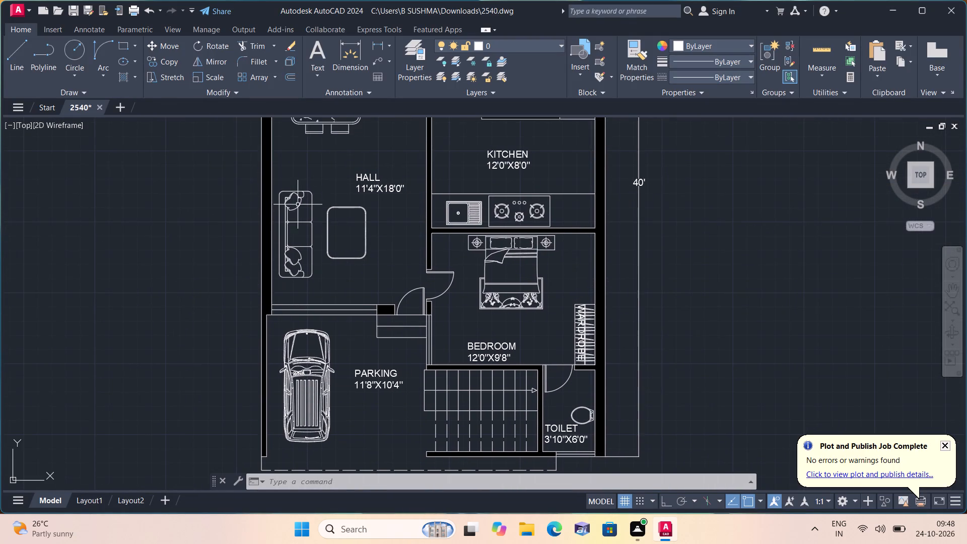
scroll(298, 203, "up", 2)
left_click_drag(347, 427, 343, 419)
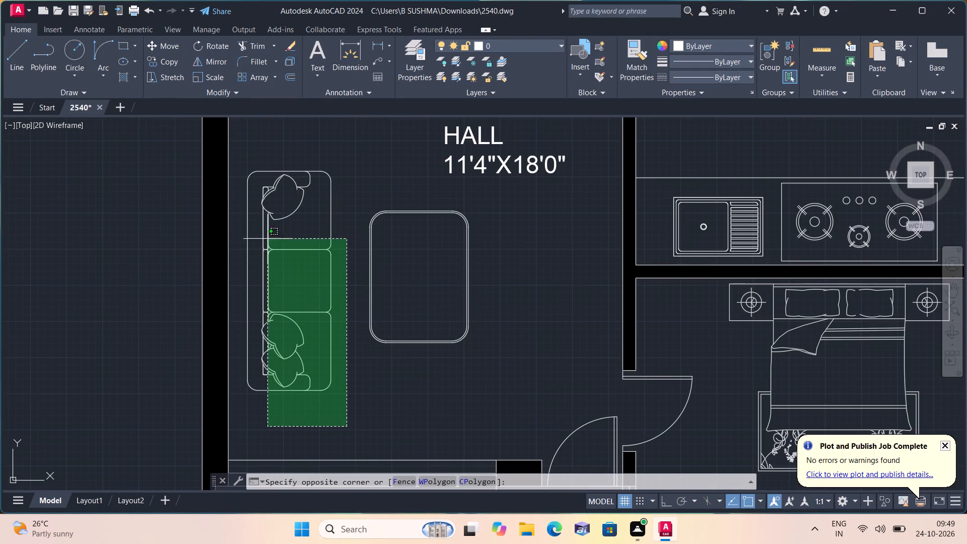
left_click(241, 158)
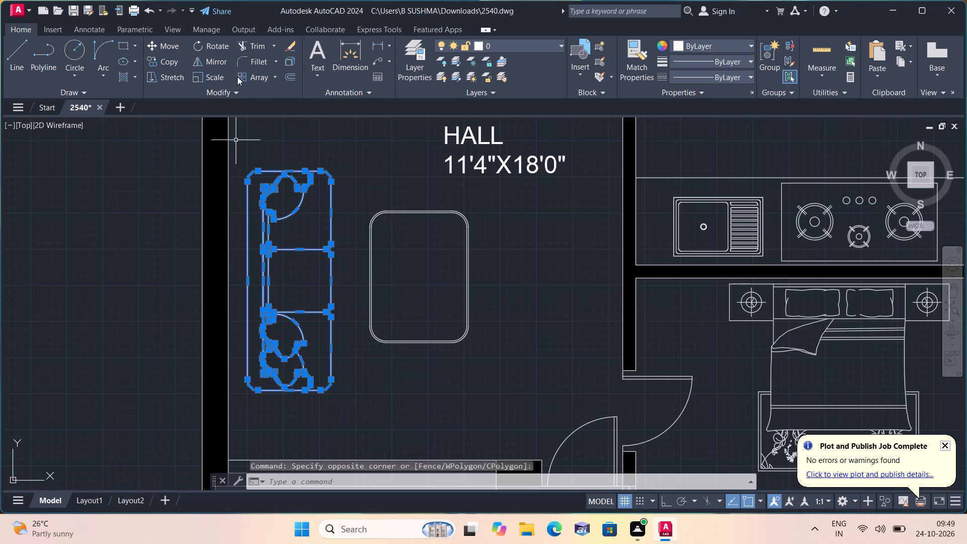
left_click(216, 73)
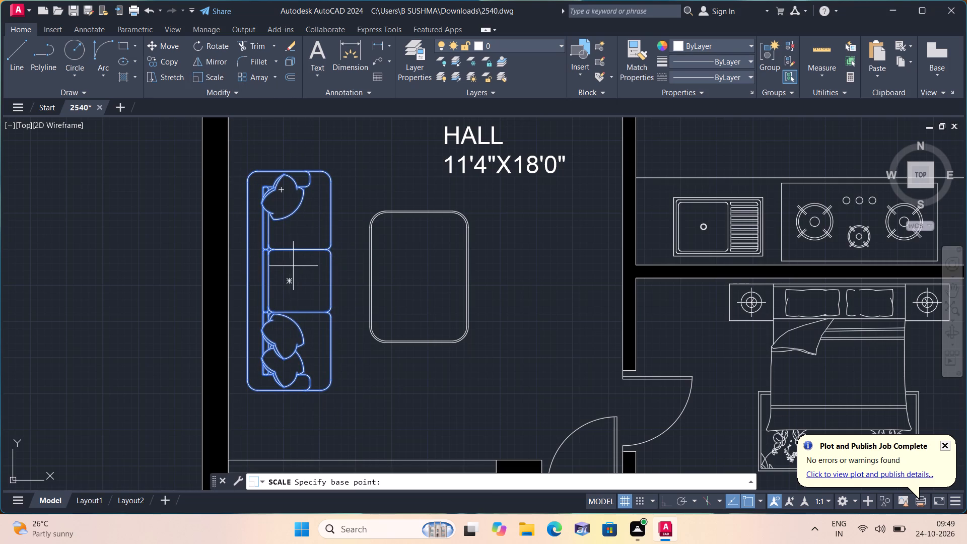
left_click(288, 277)
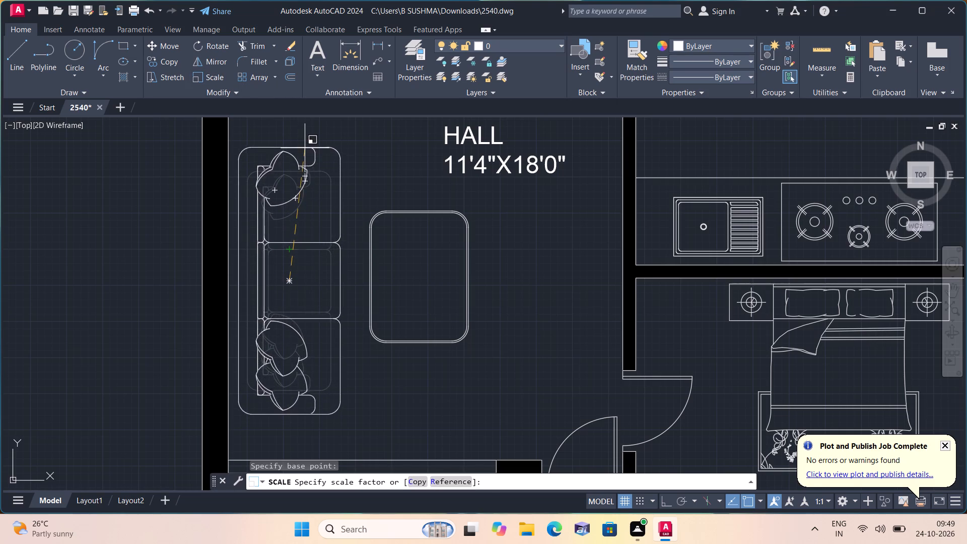
left_click(305, 135)
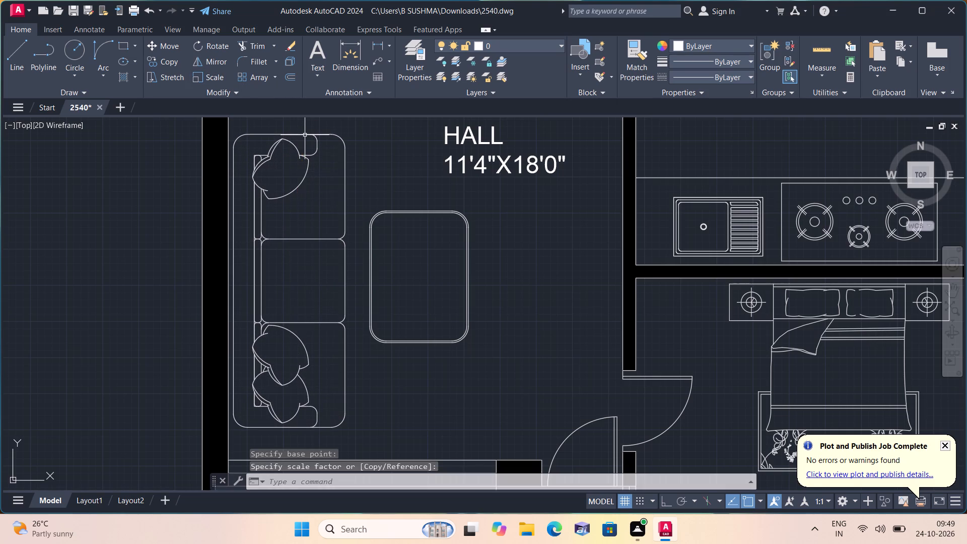
Check the enlarged sofa and the wardrobe labels against the rest of the floor plan.
scroll(415, 189, "down", 3)
scroll(416, 194, "up", 2)
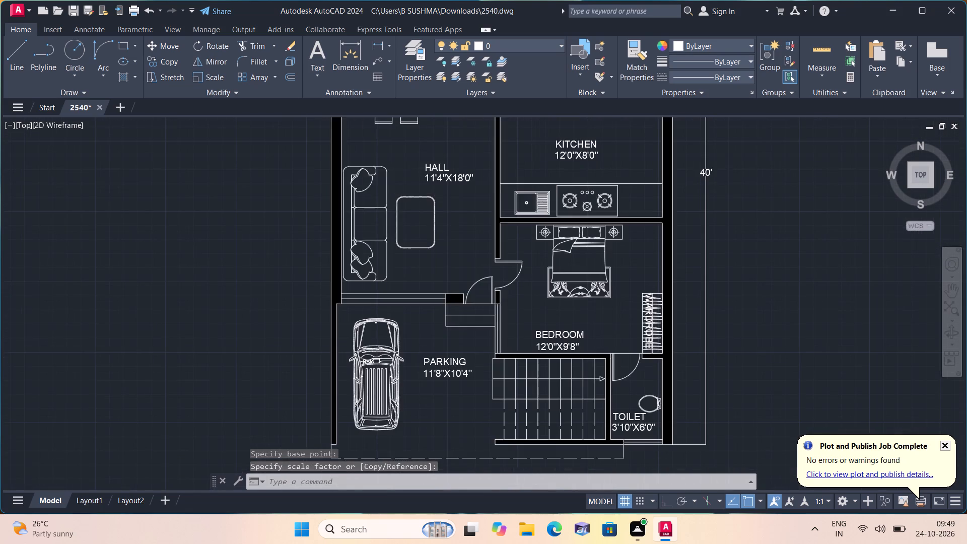
middle_click_drag(424, 205, 415, 172)
scroll(424, 205, "down", 2)
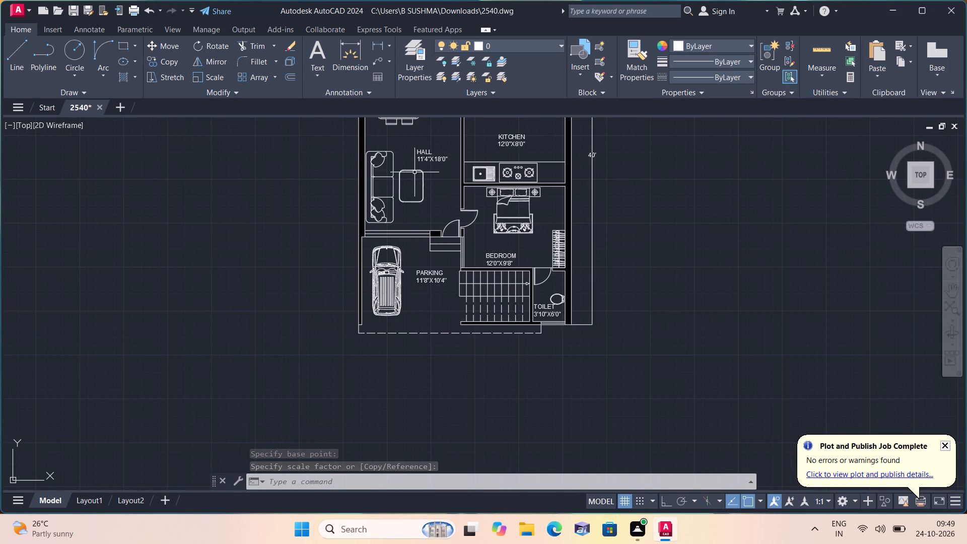
scroll(415, 172, "down", 1)
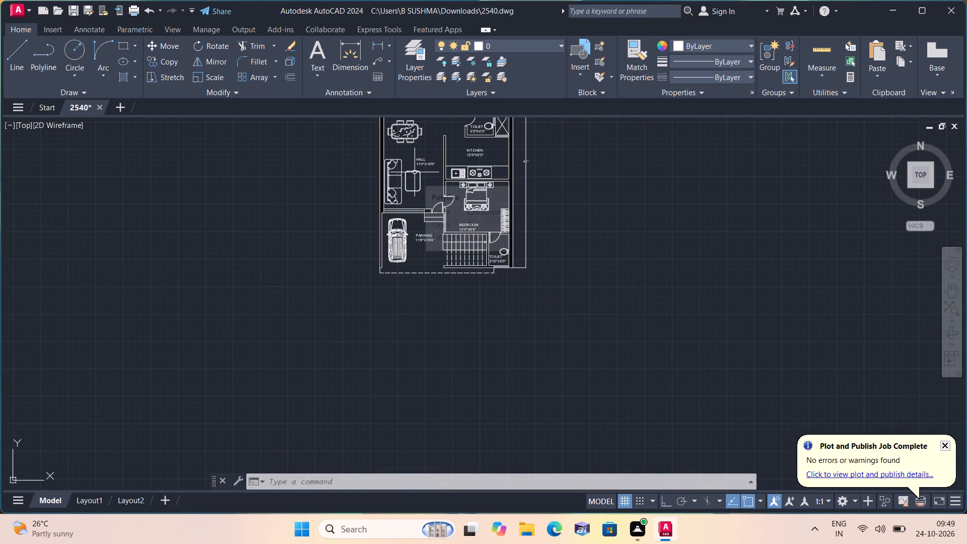
scroll(405, 227, "up", 2)
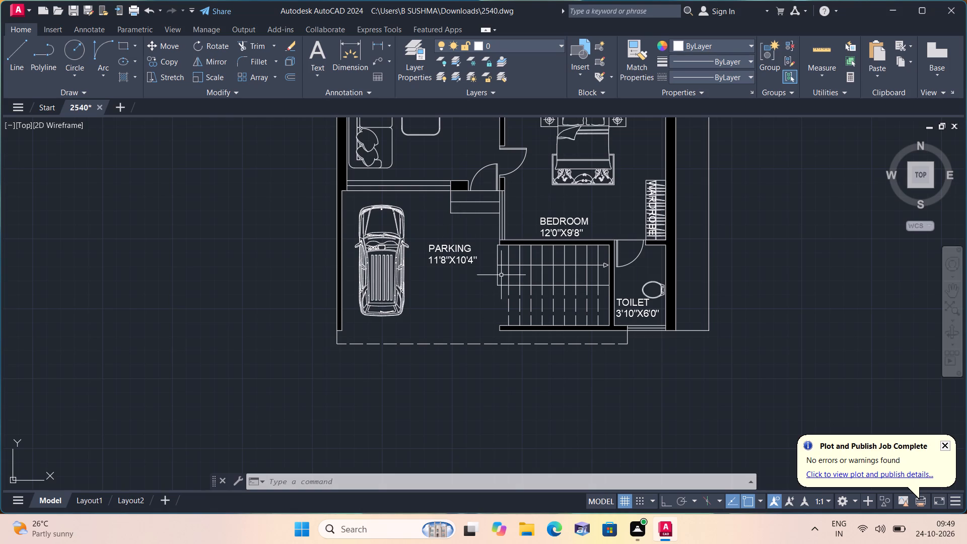
middle_click_drag(596, 201, 595, 201)
middle_click_drag(595, 201, 581, 324)
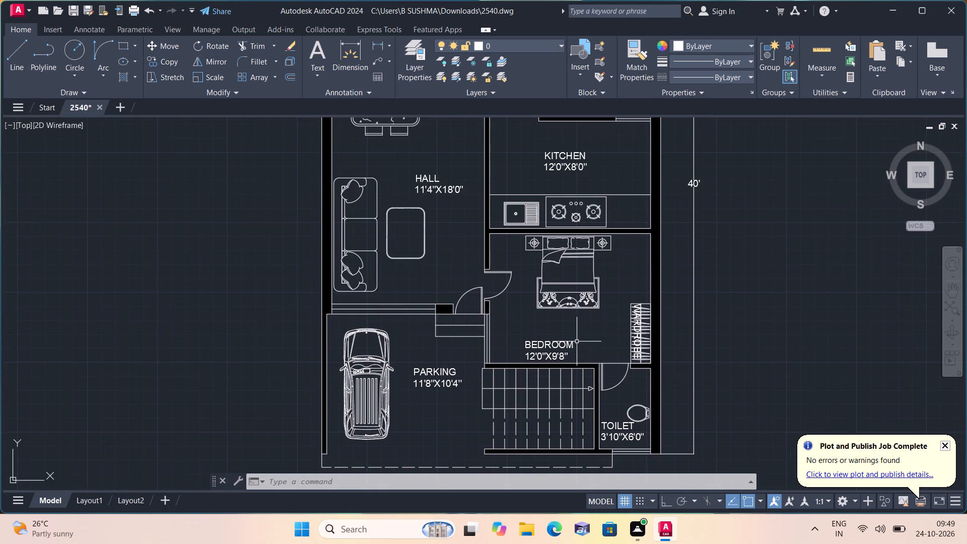
scroll(577, 342, "down", 1)
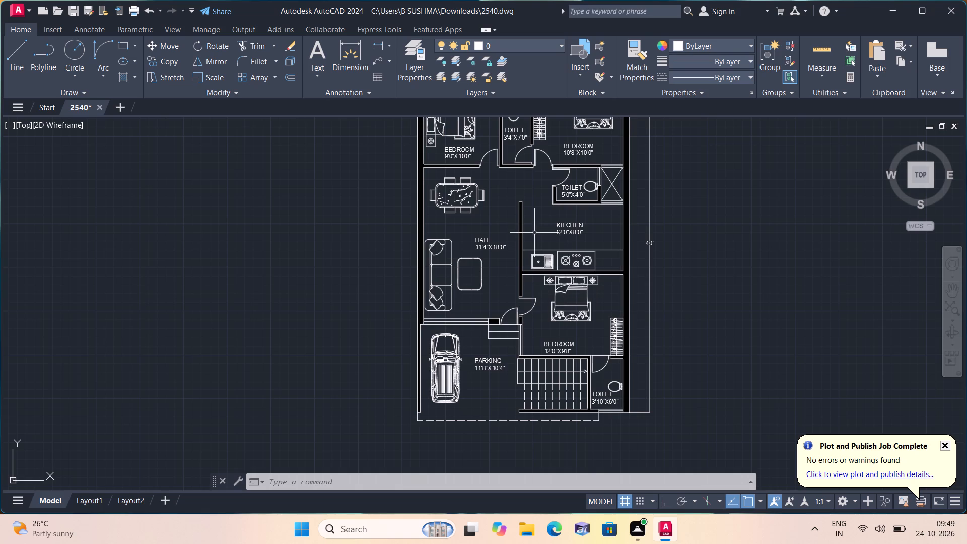
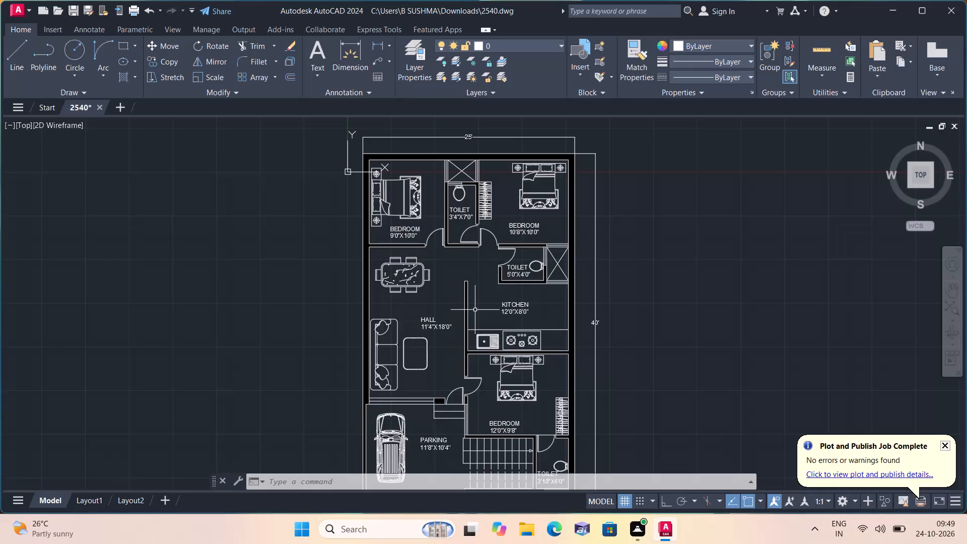
Examine the overall house floor plan, including the area around the 5'0"X4'0" toilet and the adjoining kitchen.
scroll(469, 300, "up", 1)
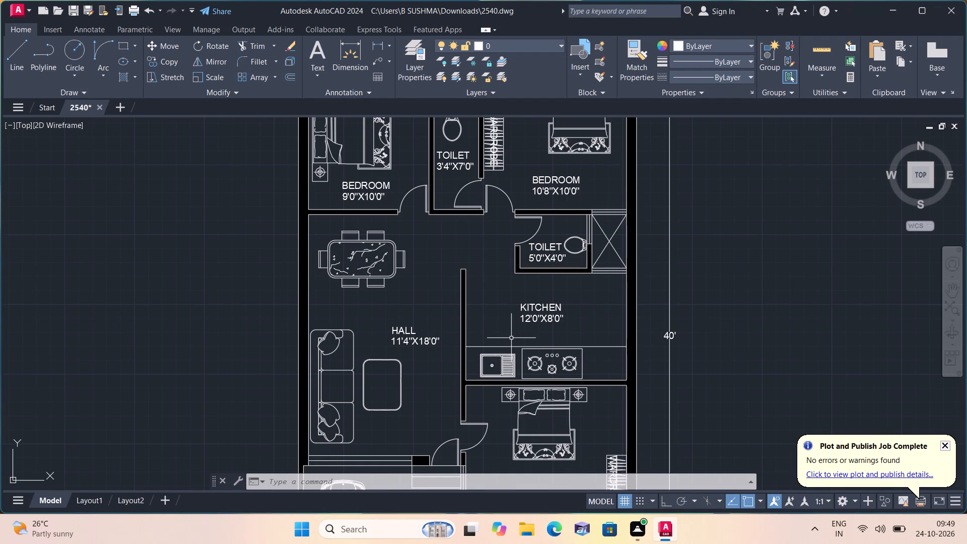
scroll(511, 338, "down", 2)
scroll(511, 338, "up", 1)
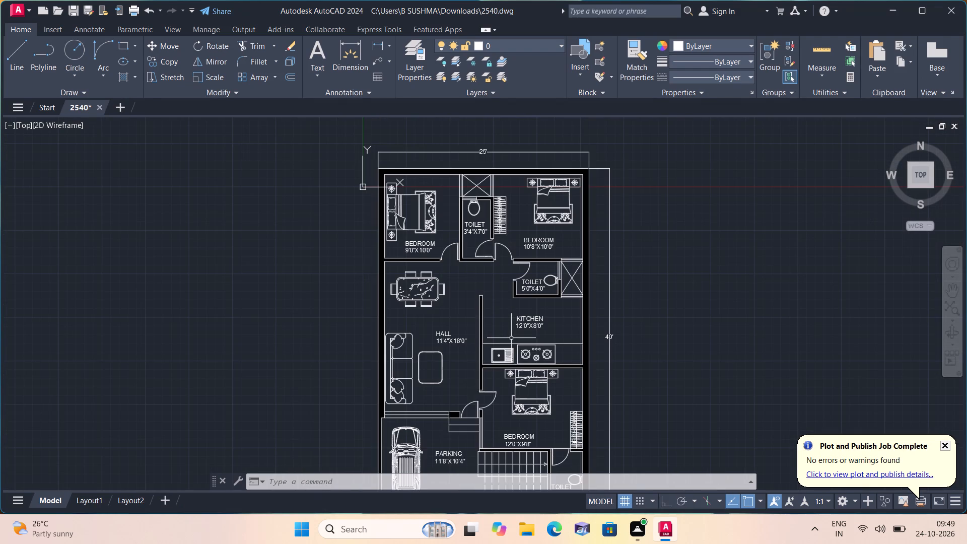
scroll(511, 338, "down", 1)
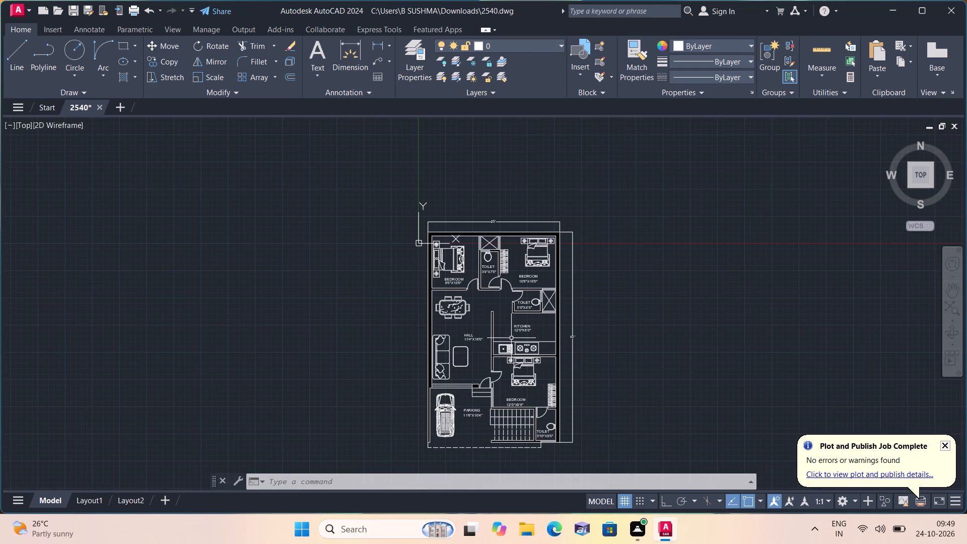
scroll(511, 338, "down", 1)
scroll(511, 338, "up", 1)
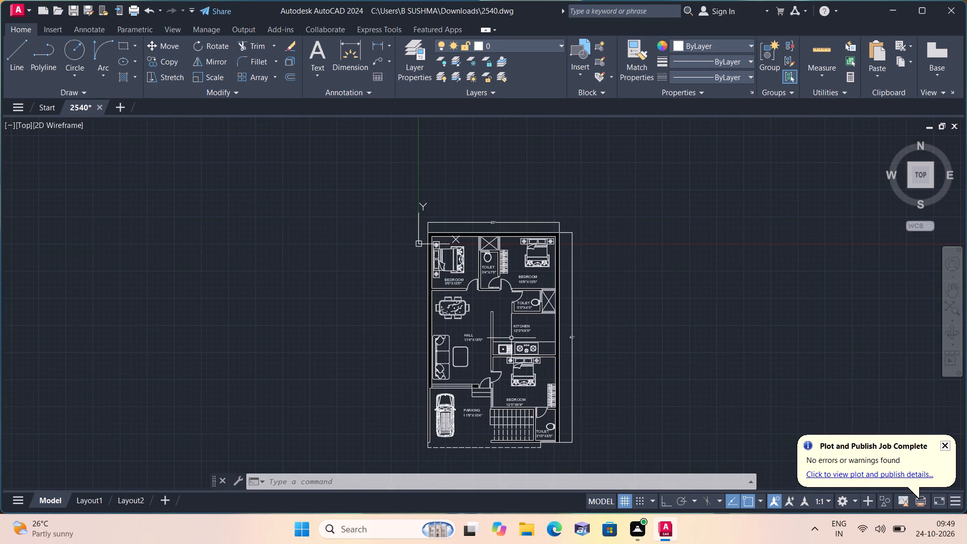
scroll(511, 338, "down", 1)
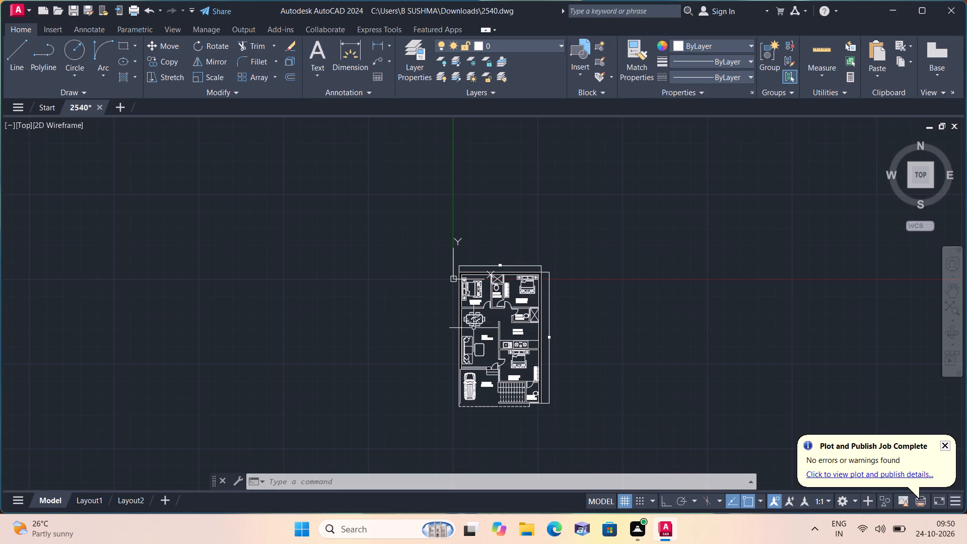
scroll(514, 324, "up", 2)
middle_click_drag(512, 313, 452, 243)
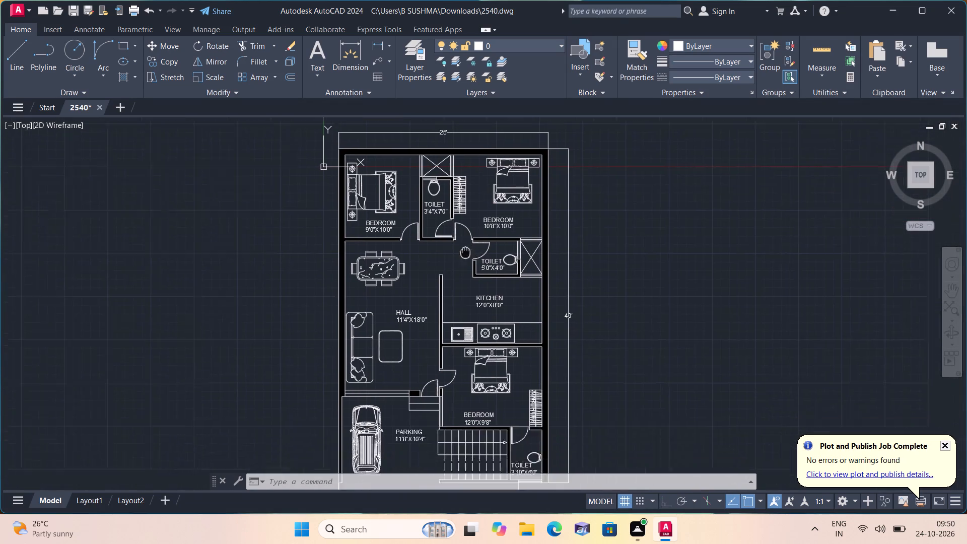
middle_click_drag(452, 243, 437, 232)
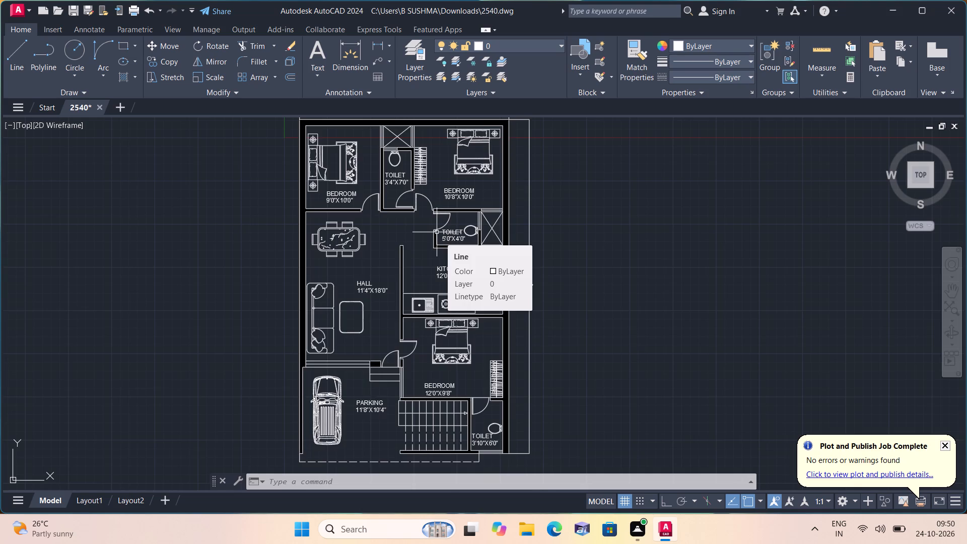
scroll(437, 232, "up", 1)
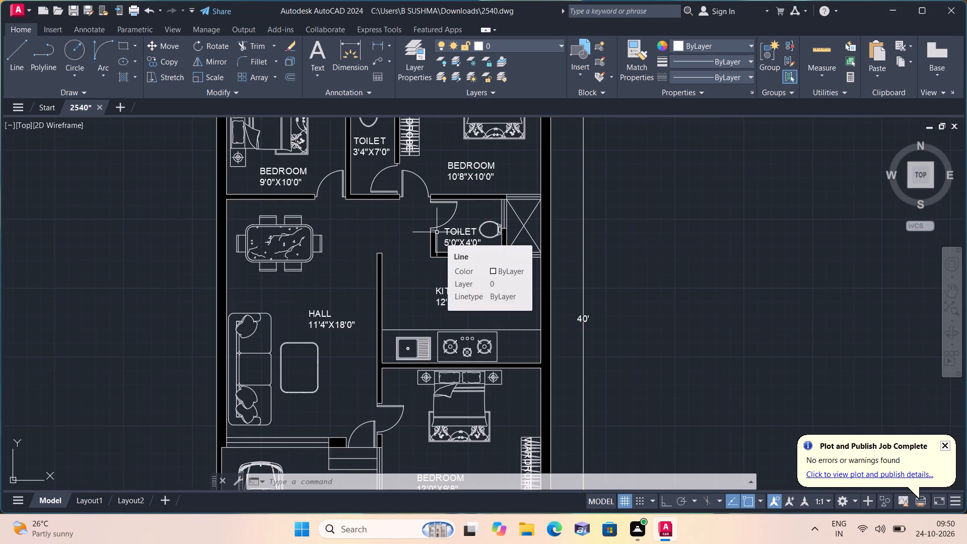
scroll(437, 232, "up", 1)
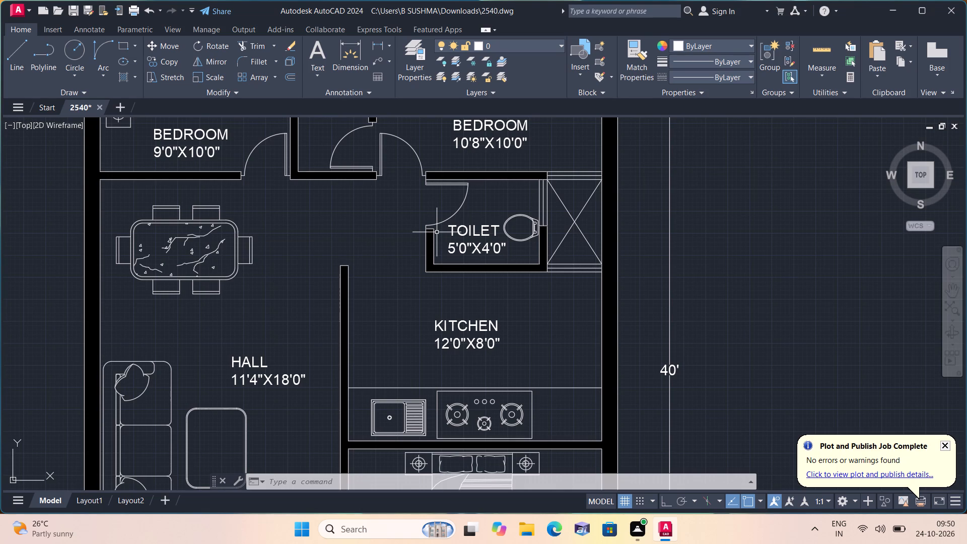
scroll(437, 232, "up", 2)
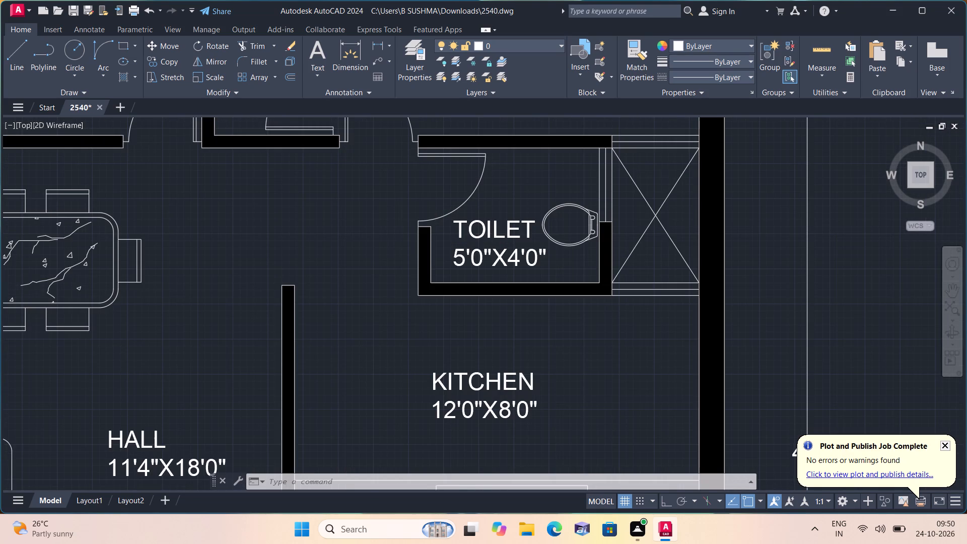
scroll(437, 232, "down", 1)
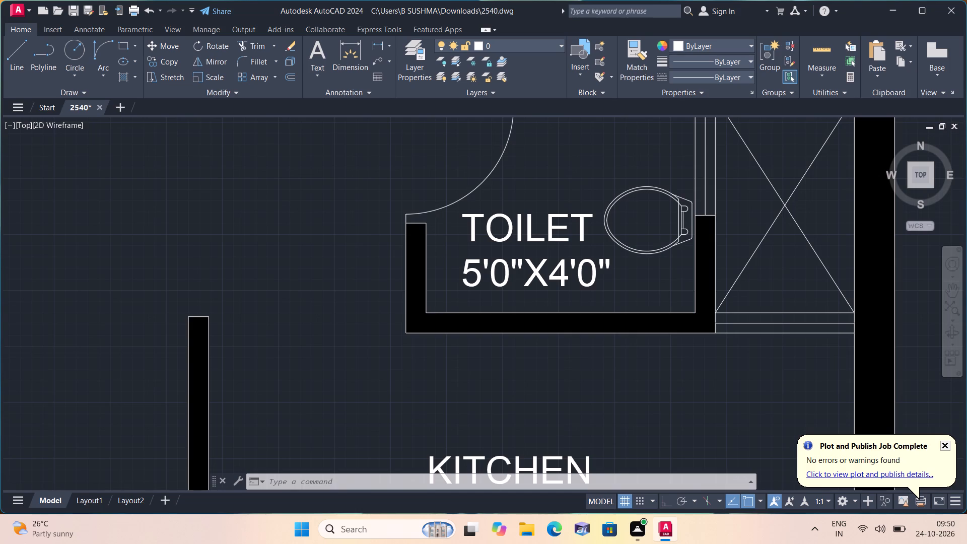
scroll(437, 232, "down", 1)
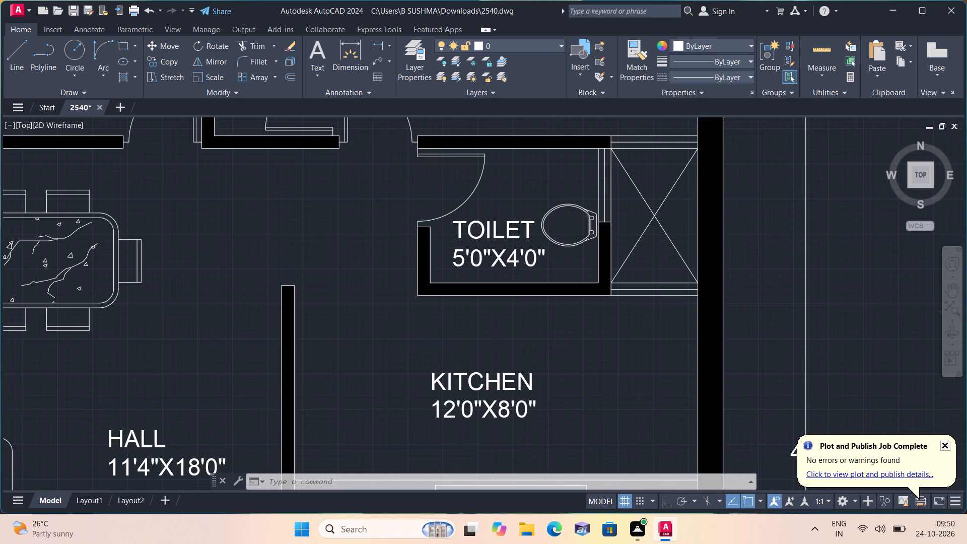